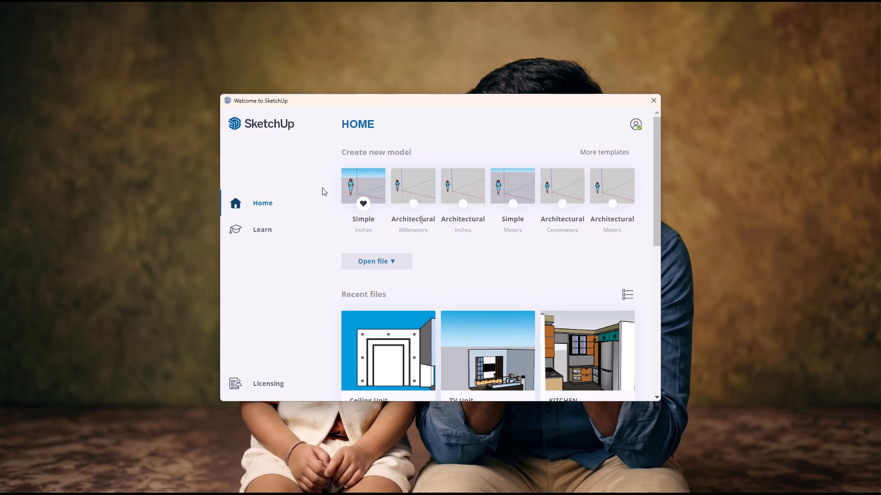
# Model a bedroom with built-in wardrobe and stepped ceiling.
# Create a new model from the Simple template in inches.
pyautogui.click(367, 176)
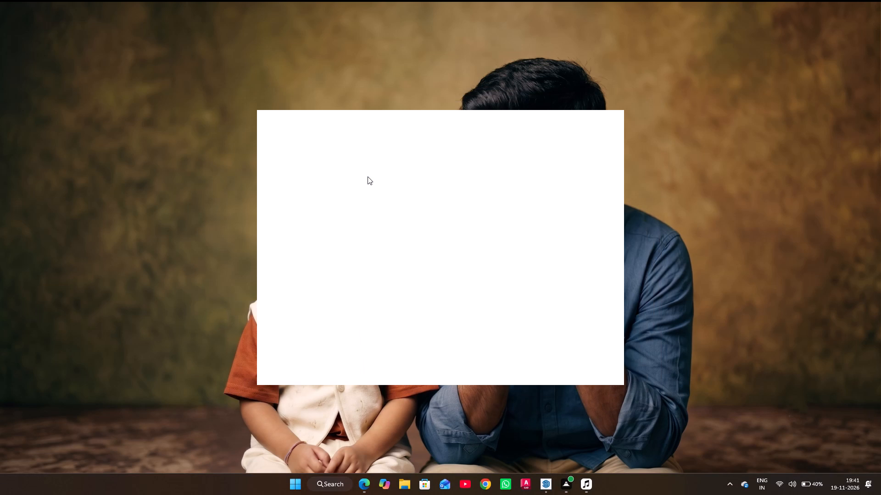
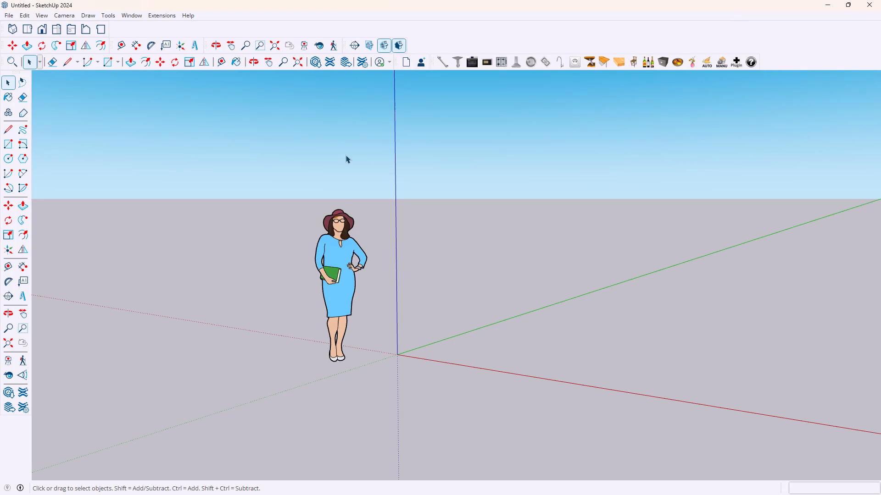
# Delete the default human scale figure standing near the origin.
pyautogui.moveTo(346, 279); pyautogui.dragTo(486, 298, button='middle')
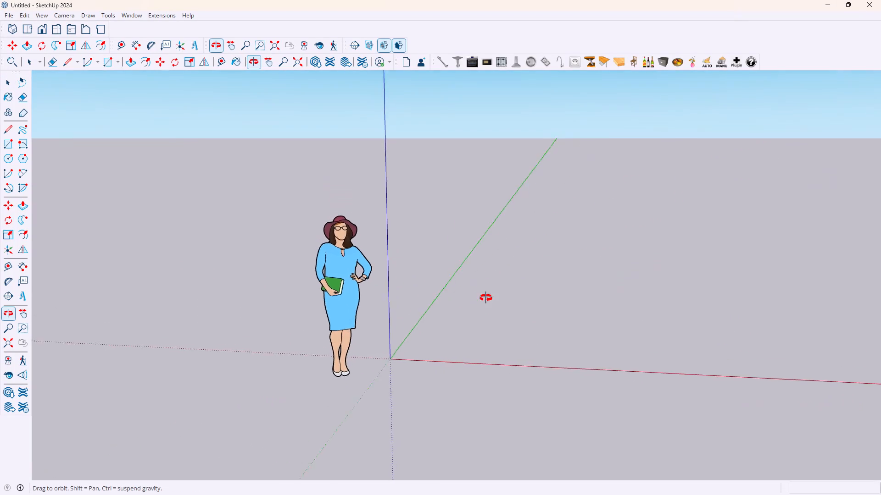
pyautogui.moveTo(486, 298); pyautogui.dragTo(539, 267, button='middle')
pyautogui.click(372, 266)
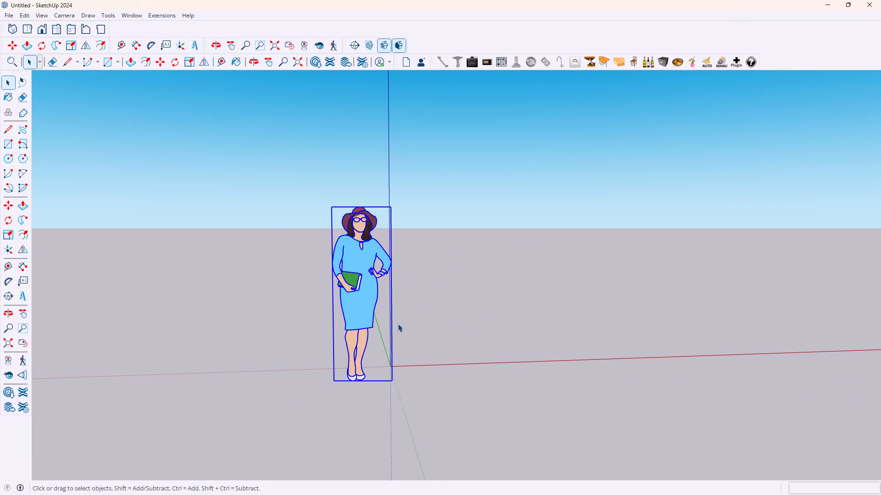
pyautogui.press('Delete')
# Examine the empty model's axes from standard views including Bottom, Iso, Top and Front, and from orbited perspectives.
pyautogui.moveTo(555, 236); pyautogui.dragTo(524, 252, button='middle')
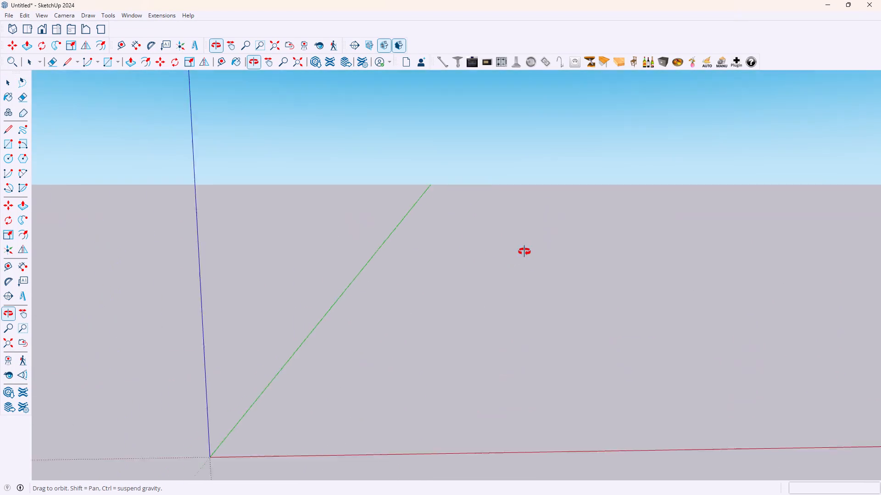
pyautogui.moveTo(524, 252); pyautogui.dragTo(544, 246, button='middle')
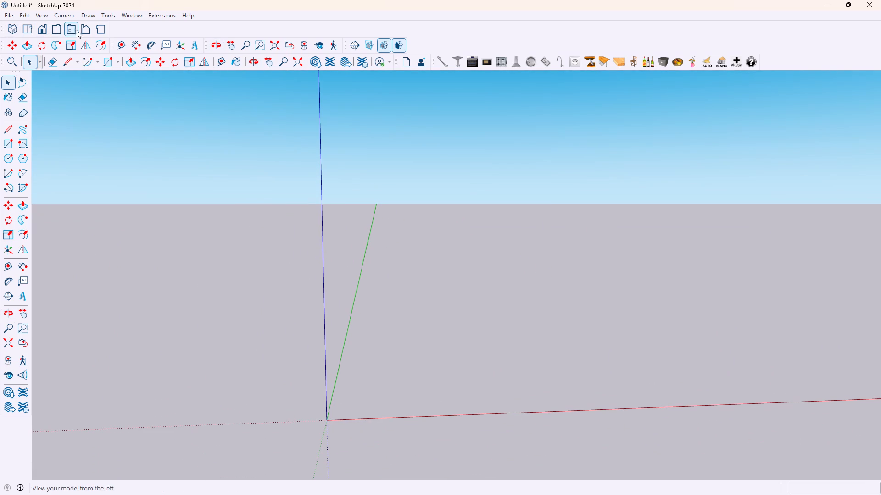
pyautogui.click(99, 26)
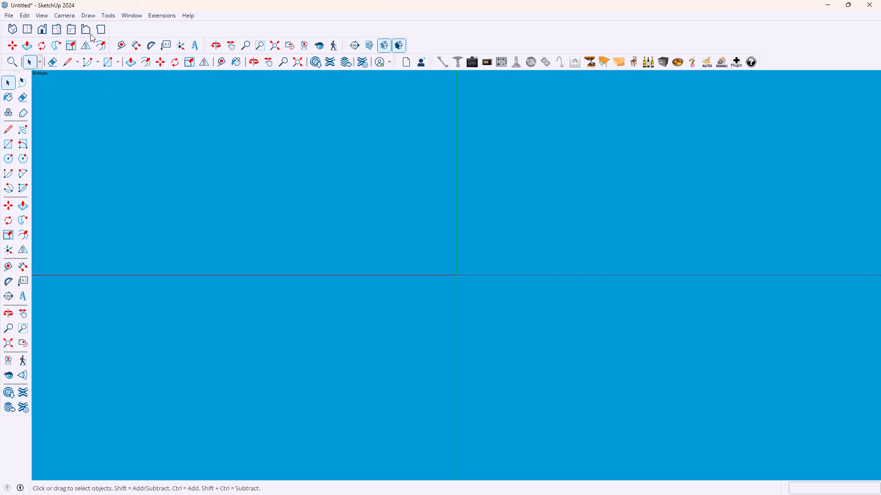
pyautogui.click(87, 33)
pyautogui.click(12, 28)
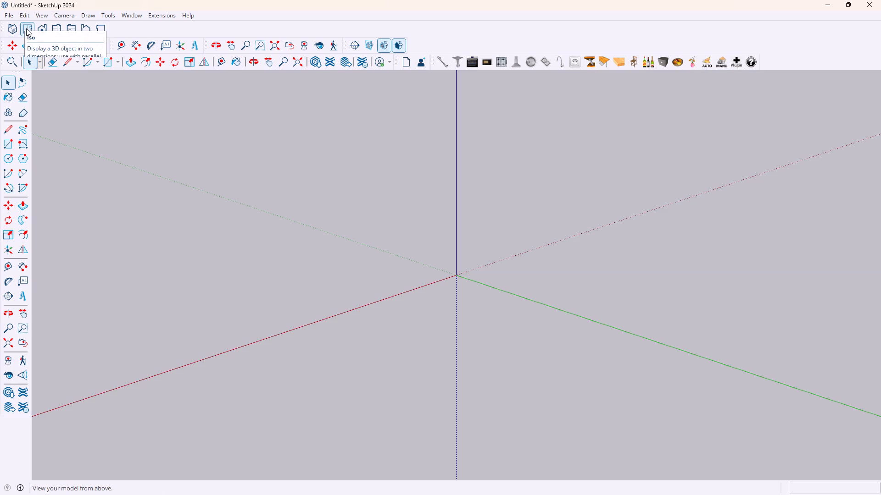
pyautogui.click(12, 29)
pyautogui.click(27, 27)
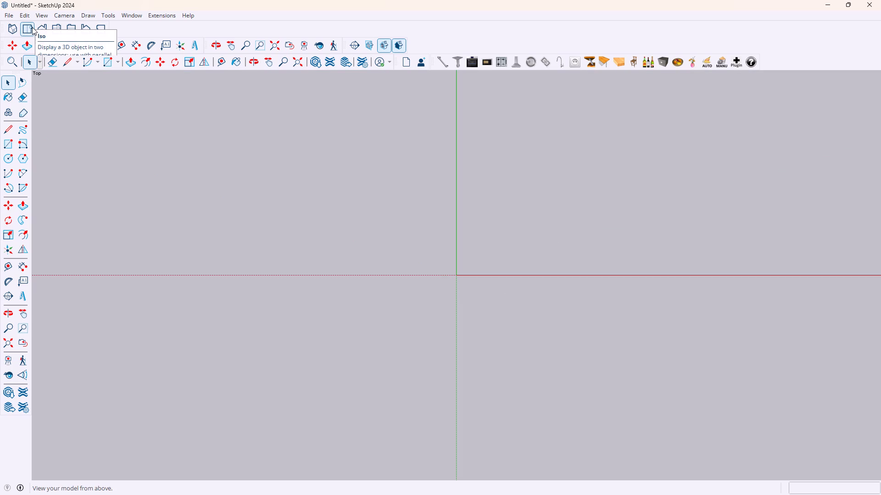
pyautogui.click(43, 27)
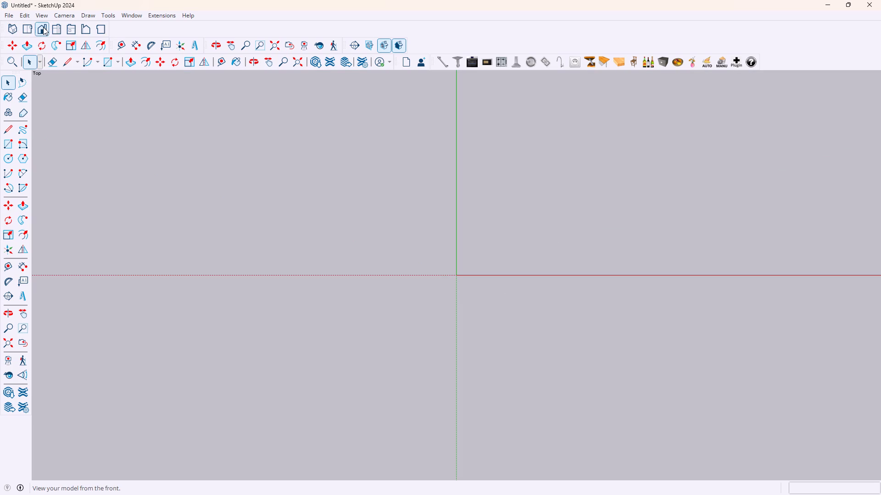
pyautogui.scroll(-1, 331, 214)
pyautogui.moveTo(595, 238); pyautogui.dragTo(590, 255, button='middle')
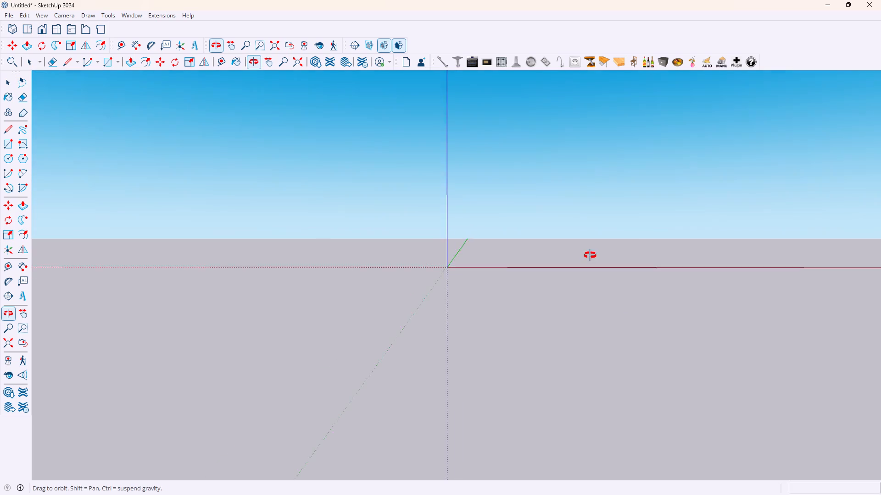
pyautogui.moveTo(590, 255); pyautogui.dragTo(593, 326, button='middle')
pyautogui.moveTo(592, 232); pyautogui.dragTo(658, 201, button='middle')
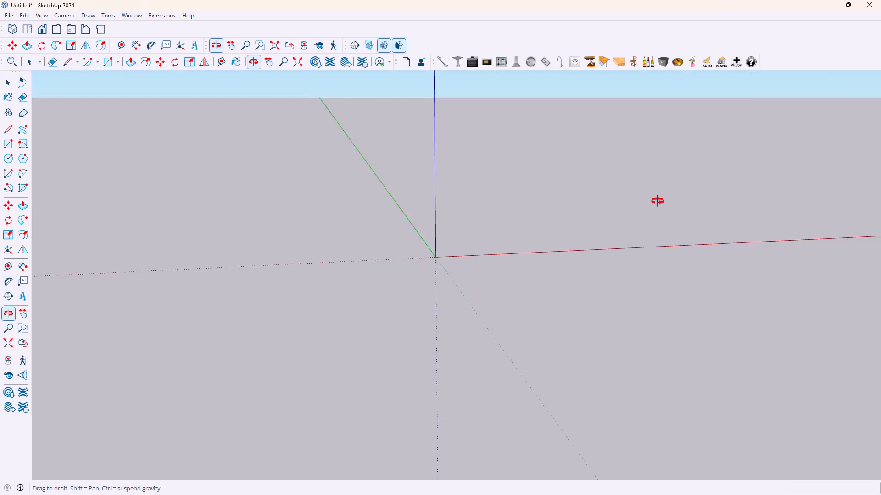
pyautogui.moveTo(658, 201); pyautogui.dragTo(581, 204, button='middle')
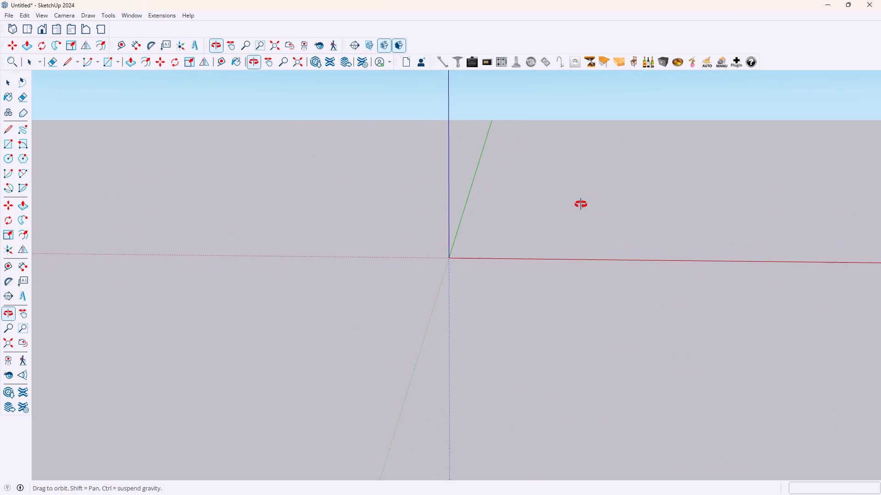
pyautogui.moveTo(581, 204); pyautogui.dragTo(599, 196, button='middle')
pyautogui.scroll(6, 595, 190)
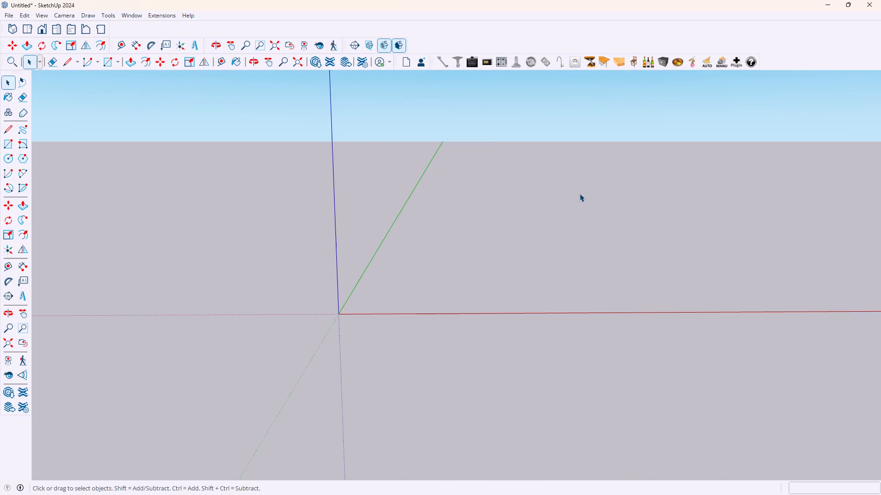
pyautogui.moveTo(580, 193); pyautogui.dragTo(575, 230, button='middle')
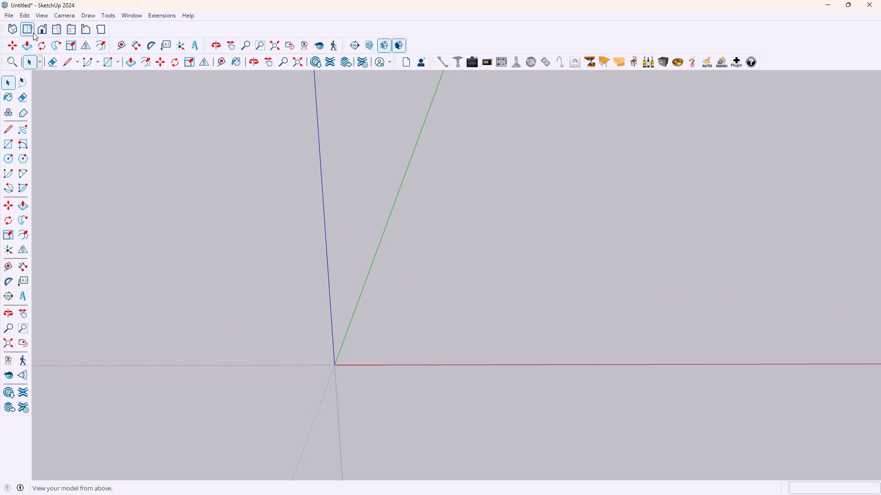
# In the Top view, draw a 13' by 11' rectangle on the ground plane starting at the origin.
pyautogui.click(33, 33)
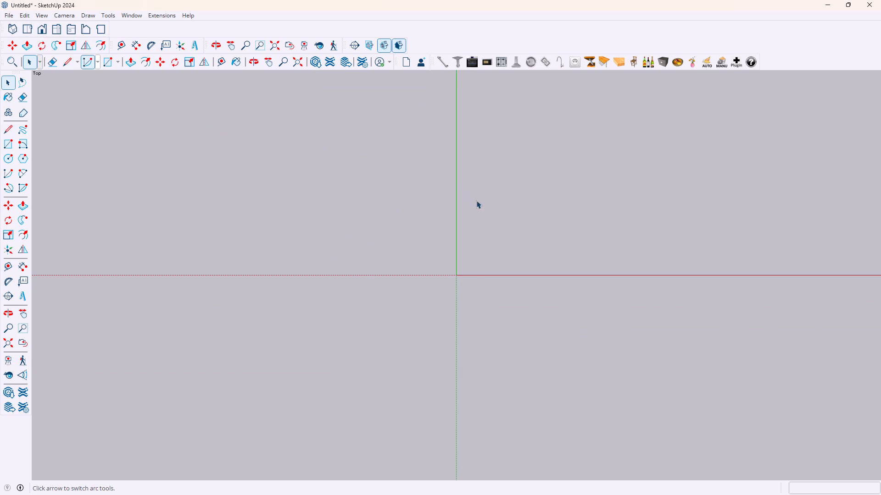
pyautogui.press('r')
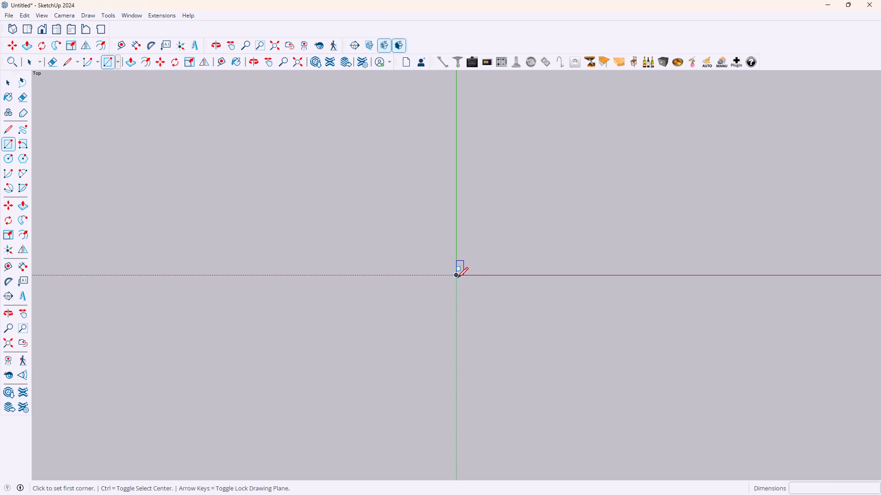
pyautogui.click(455, 274)
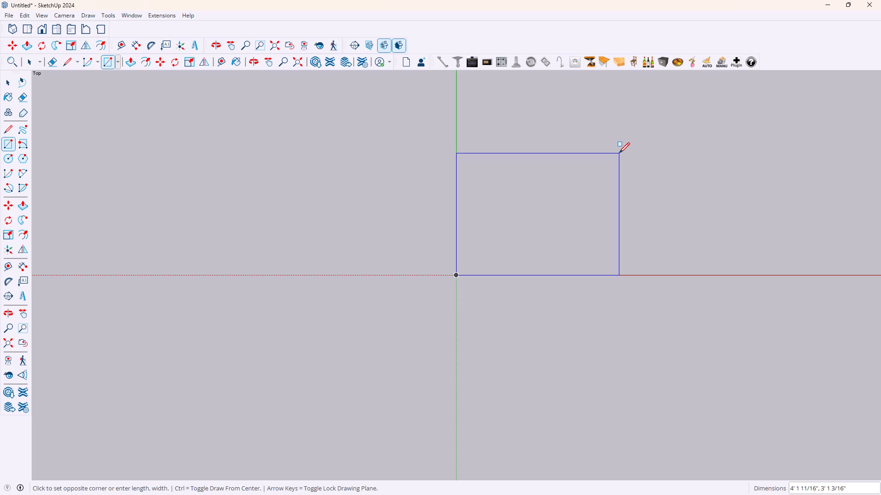
pyautogui.write('13')
pyautogui.press("'")
pyautogui.press(',')
pyautogui.write('11')
pyautogui.press("'")
pyautogui.press('Return')
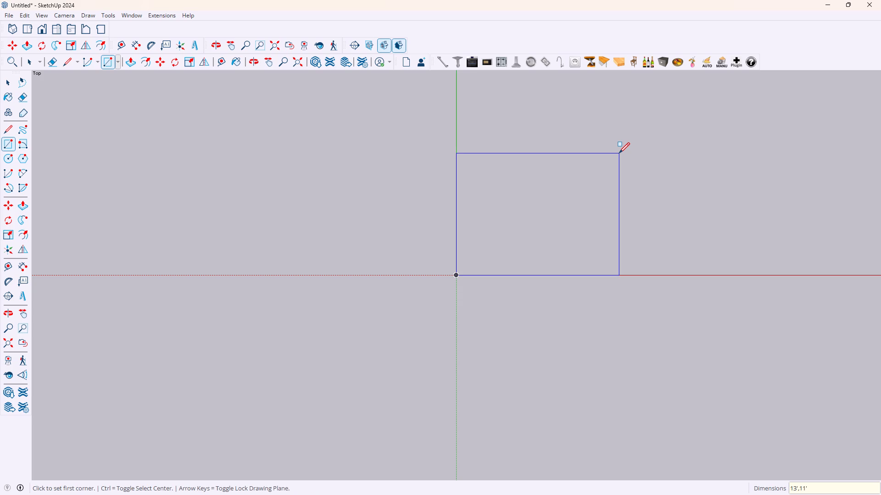
# Examine the rectangle from the Iso, Right, Front and Top views and from raised perspective angles.
pyautogui.scroll(-8, 619, 153)
pyautogui.scroll(-6, 684, 146)
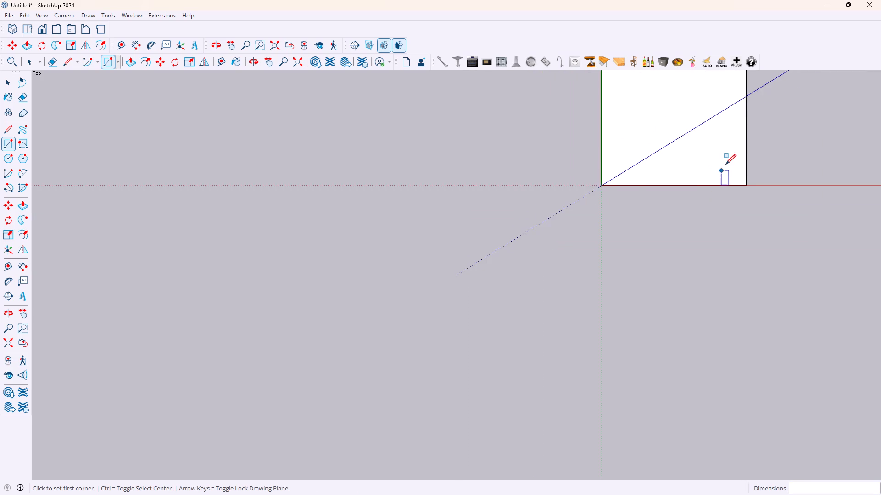
pyautogui.scroll(-8, 725, 165)
pyautogui.moveTo(795, 143); pyautogui.dragTo(769, 138, button='middle')
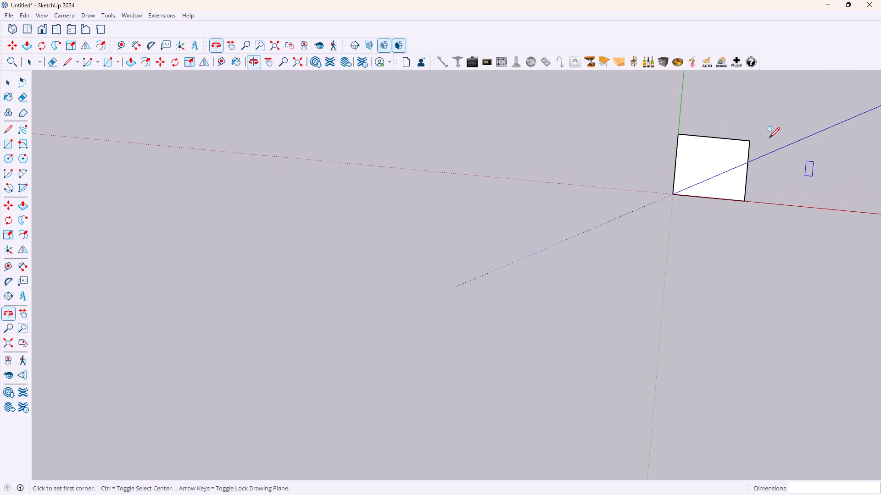
pyautogui.click(13, 33)
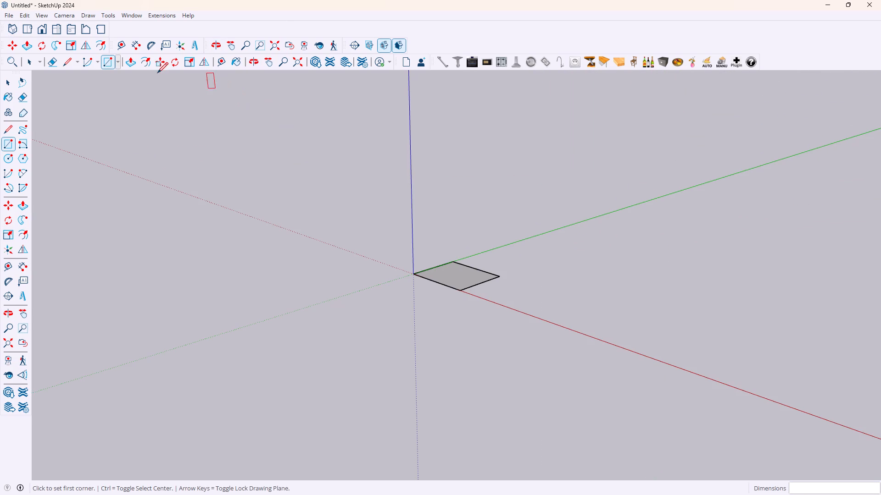
pyautogui.click(54, 25)
pyautogui.click(46, 27)
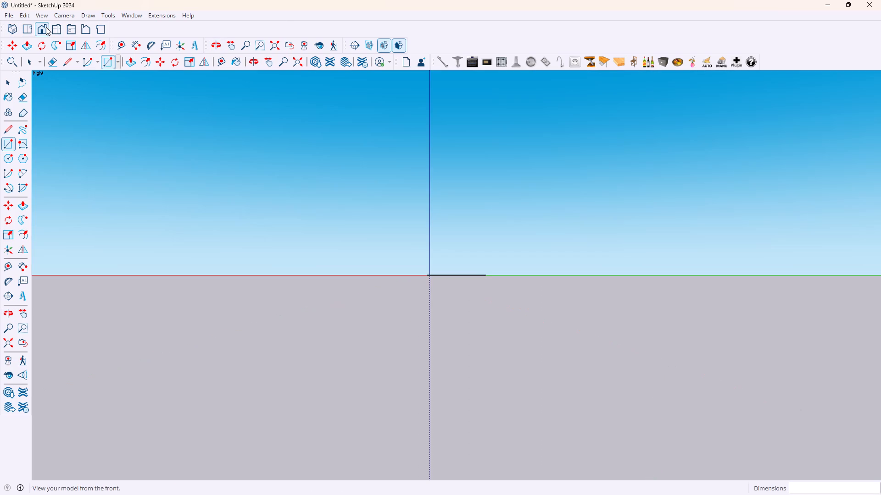
pyautogui.click(46, 27)
pyautogui.click(27, 29)
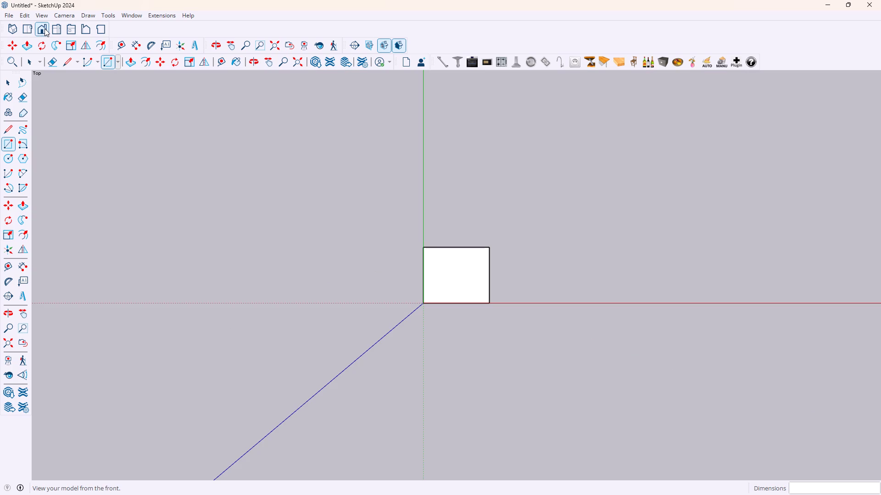
pyautogui.click(45, 28)
pyautogui.moveTo(525, 224); pyautogui.dragTo(517, 303, button='middle')
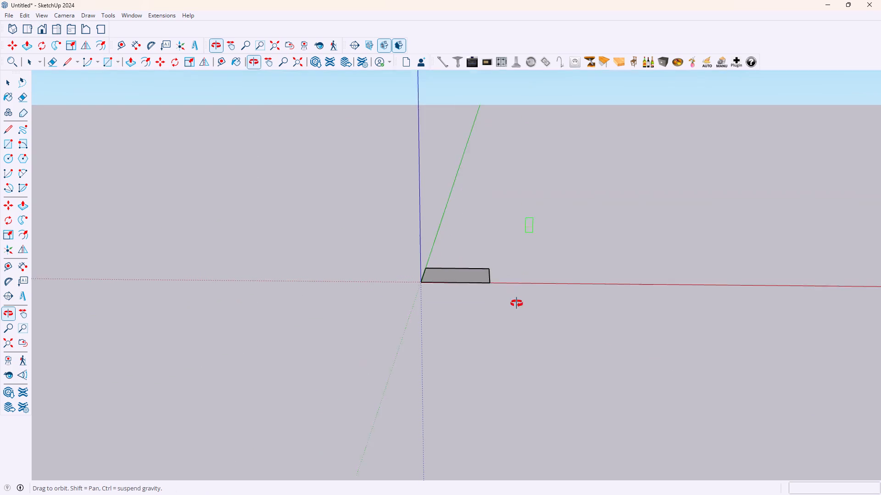
pyautogui.moveTo(517, 303); pyautogui.dragTo(517, 311, button='middle')
pyautogui.scroll(10, 519, 236)
pyautogui.moveTo(399, 270); pyautogui.dragTo(436, 334, button='middle')
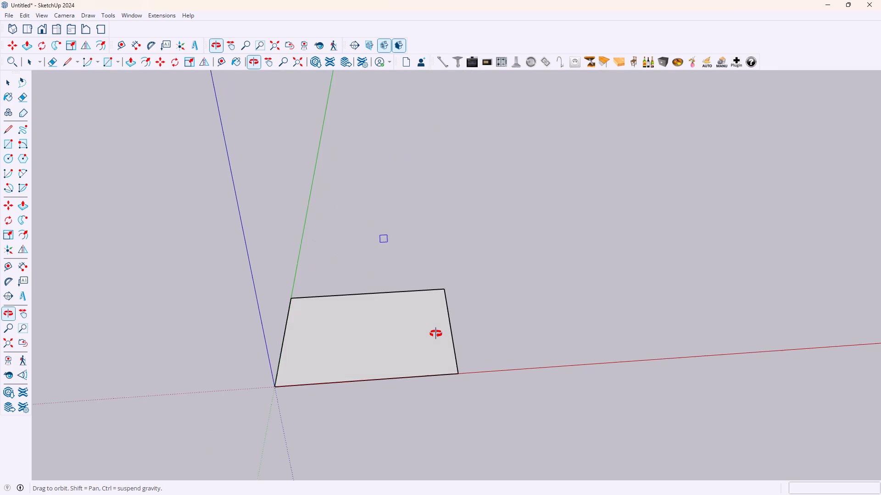
pyautogui.moveTo(436, 334); pyautogui.dragTo(440, 330, button='middle')
pyautogui.press('space')
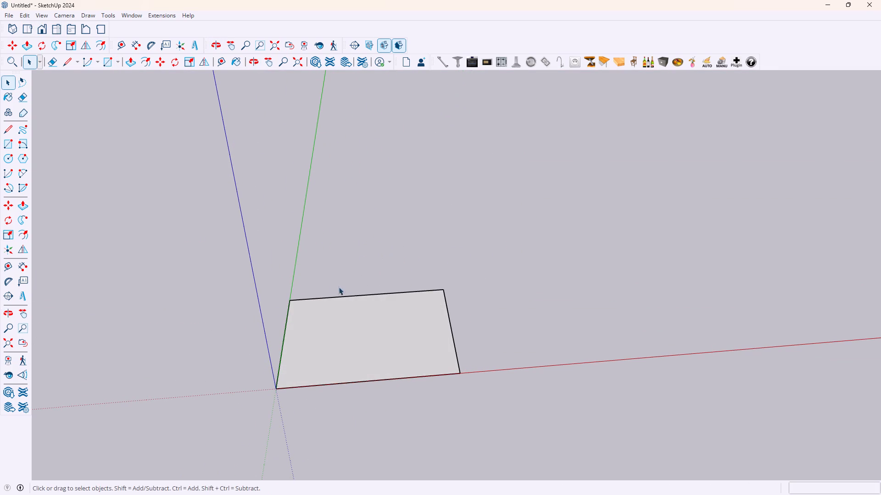
pyautogui.moveTo(327, 275); pyautogui.dragTo(292, 333, button='middle')
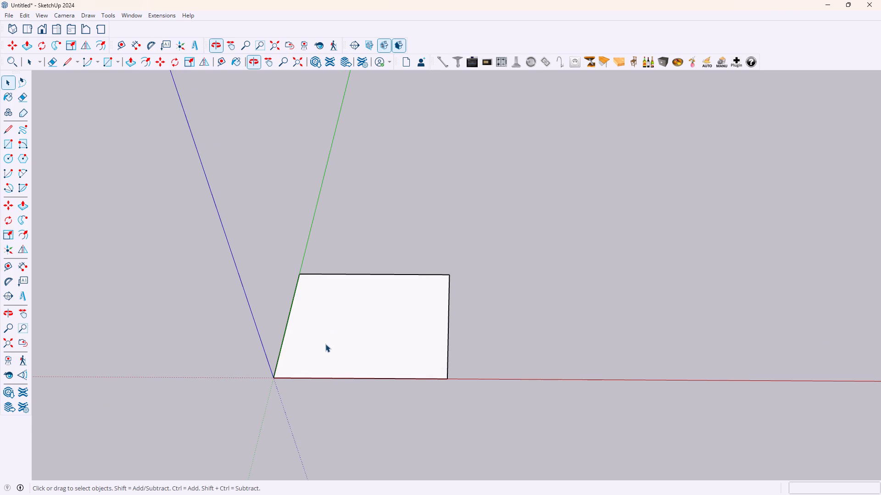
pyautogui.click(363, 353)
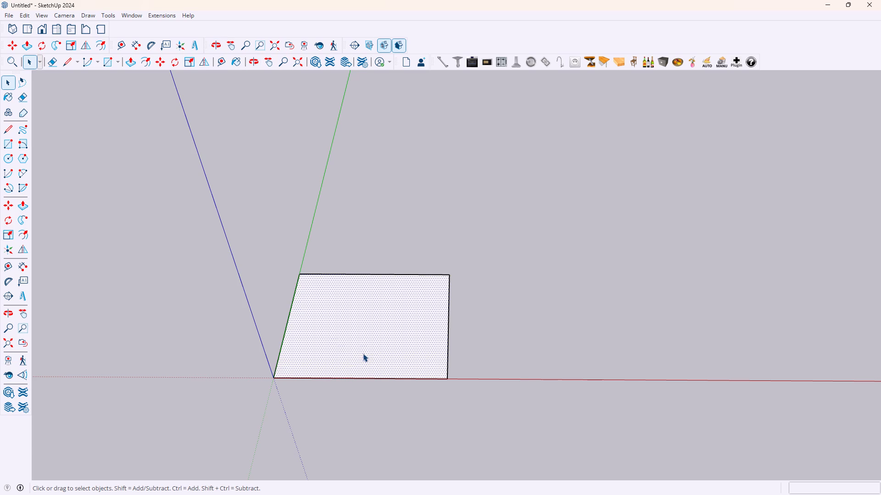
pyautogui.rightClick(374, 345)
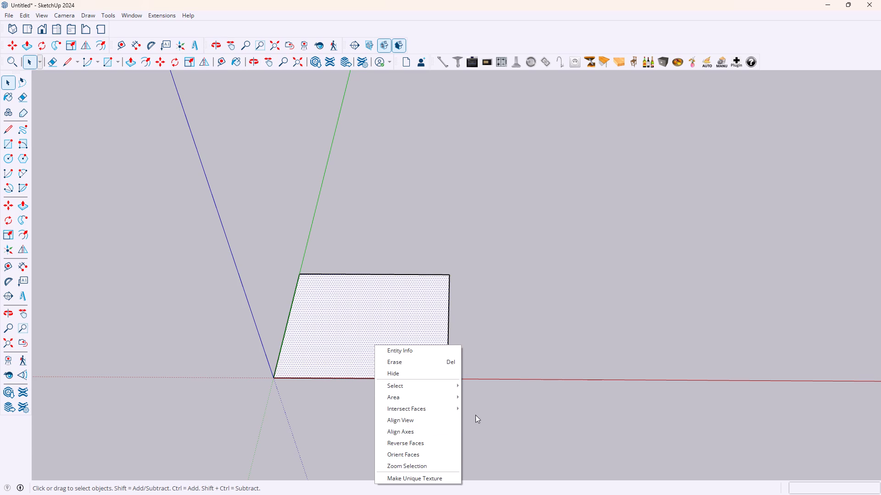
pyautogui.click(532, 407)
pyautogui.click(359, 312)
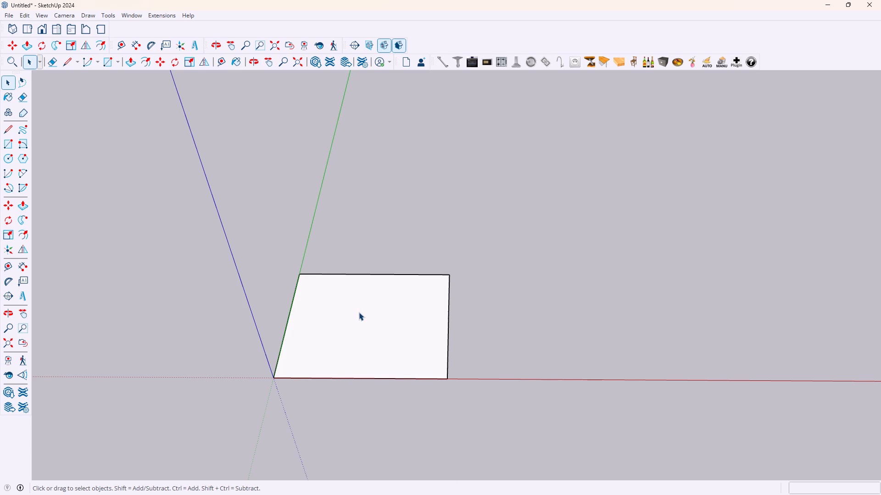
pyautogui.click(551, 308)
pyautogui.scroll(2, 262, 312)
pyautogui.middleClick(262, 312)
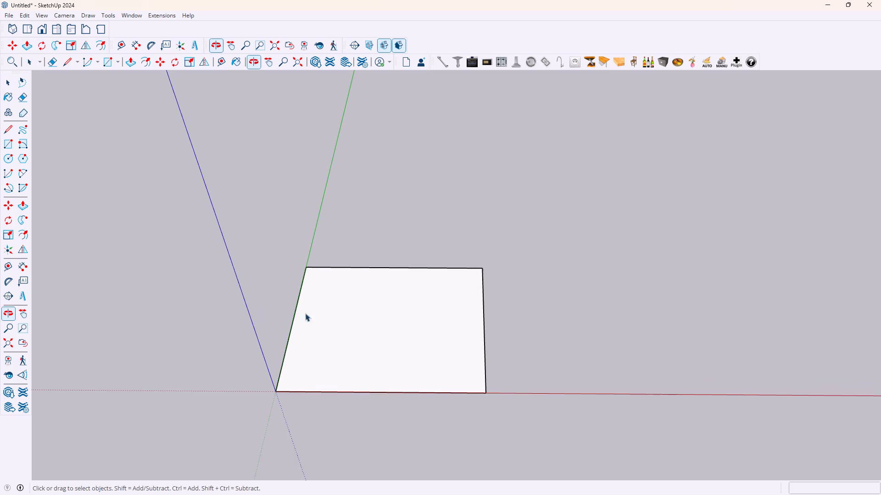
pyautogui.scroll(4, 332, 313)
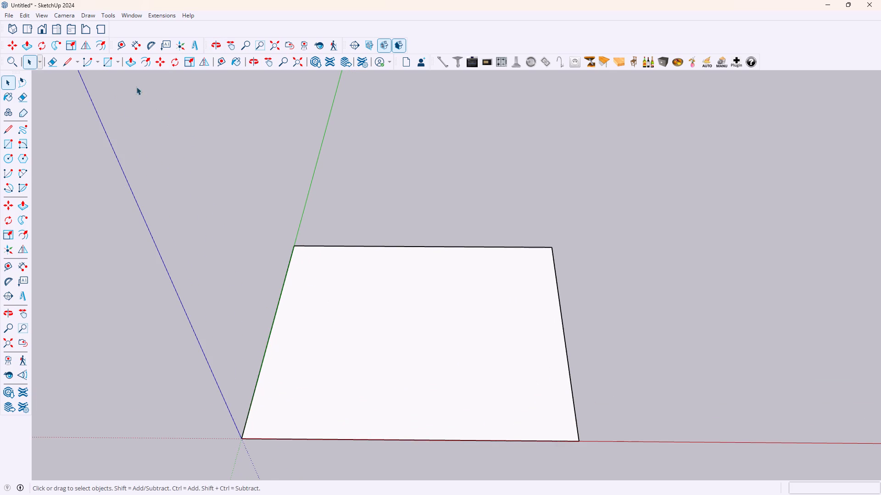
# In the Top view, place a guide 8" inside the rectangle, parallel to its edge along the green axis.
pyautogui.click(30, 25)
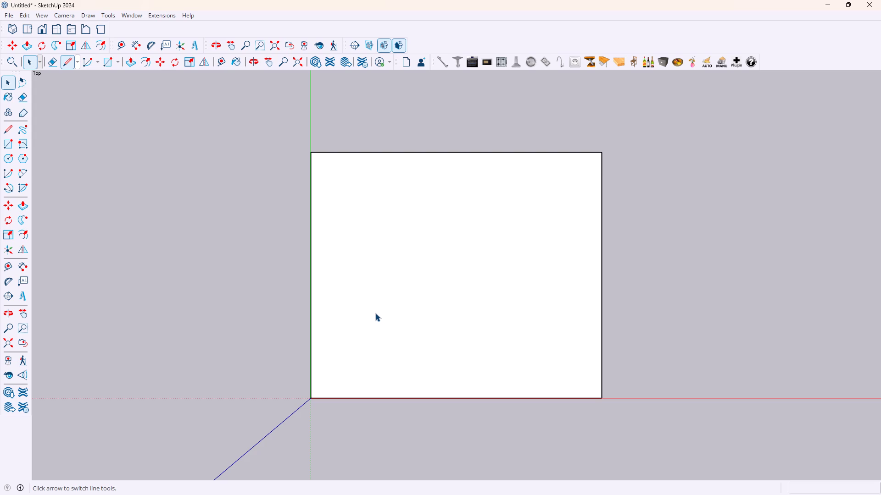
pyautogui.press('t')
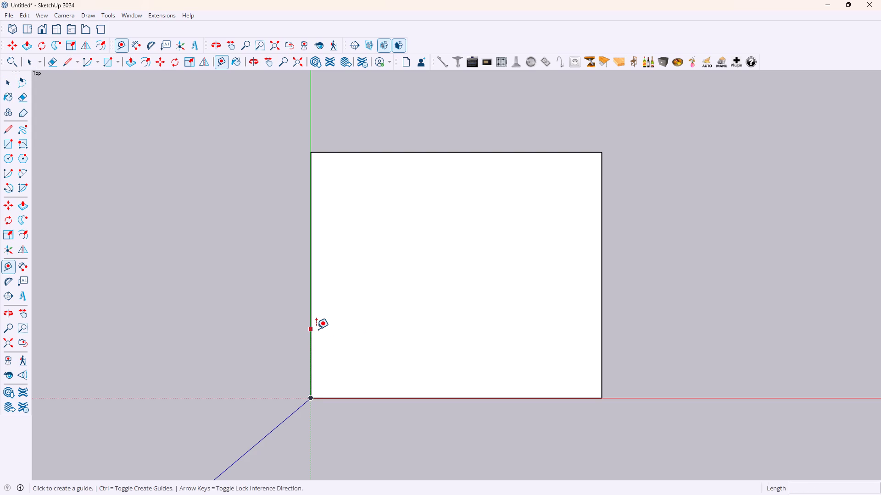
pyautogui.click(315, 329)
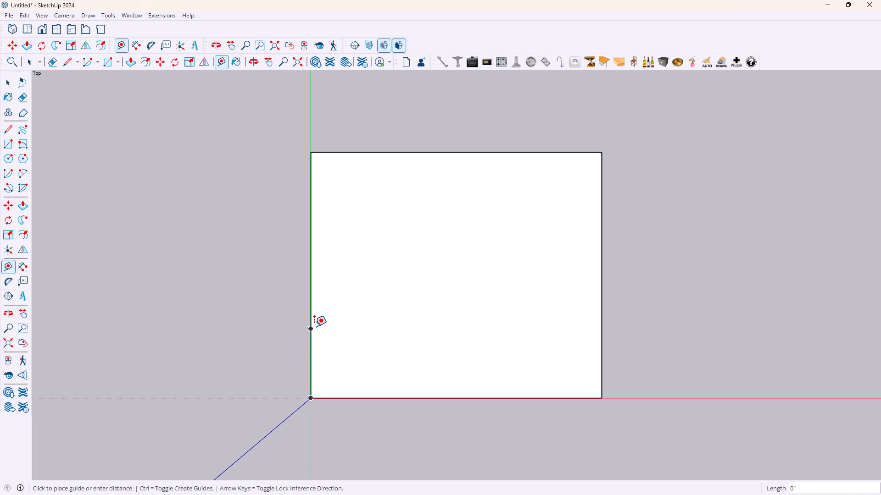
pyautogui.click(308, 326)
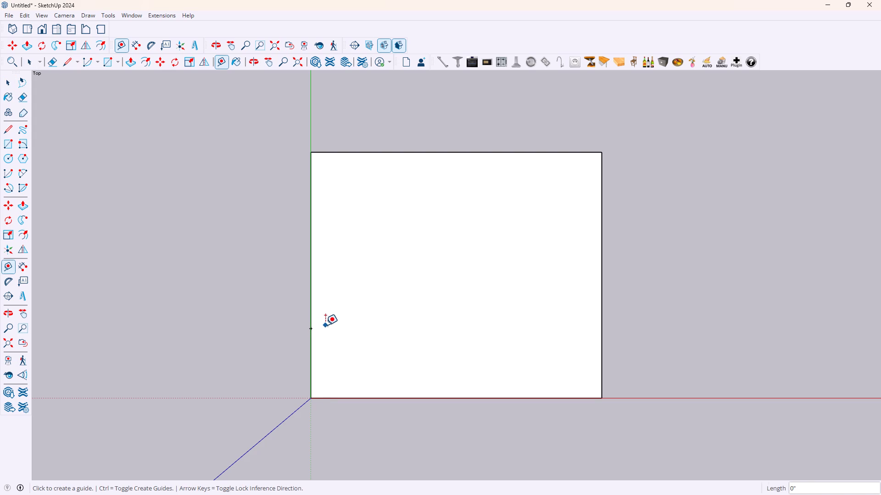
pyautogui.hotkey('ctrl', 'z')
pyautogui.scroll(10, 313, 333)
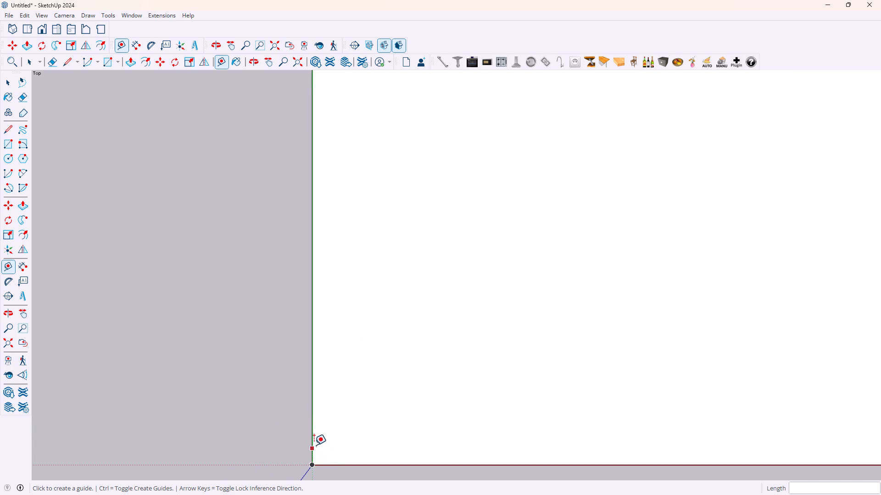
pyautogui.click(313, 437)
pyautogui.scroll(-2, 352, 418)
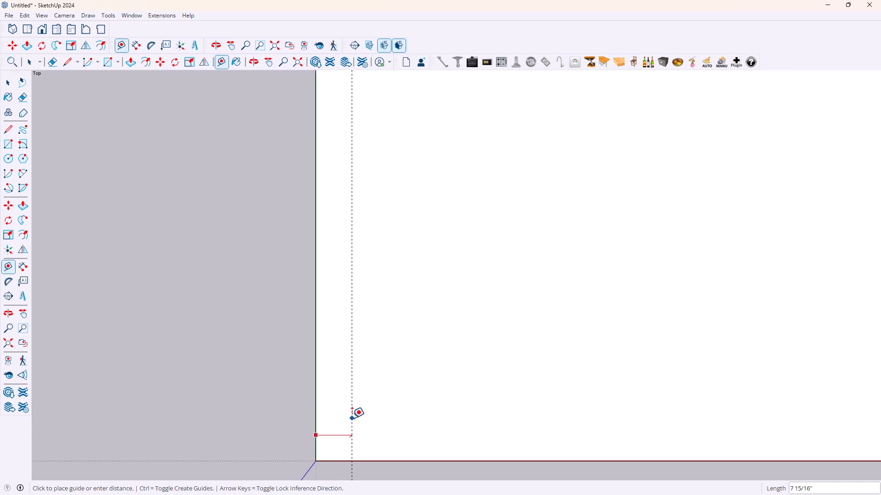
pyautogui.scroll(-4, 352, 418)
pyautogui.scroll(-3, 359, 378)
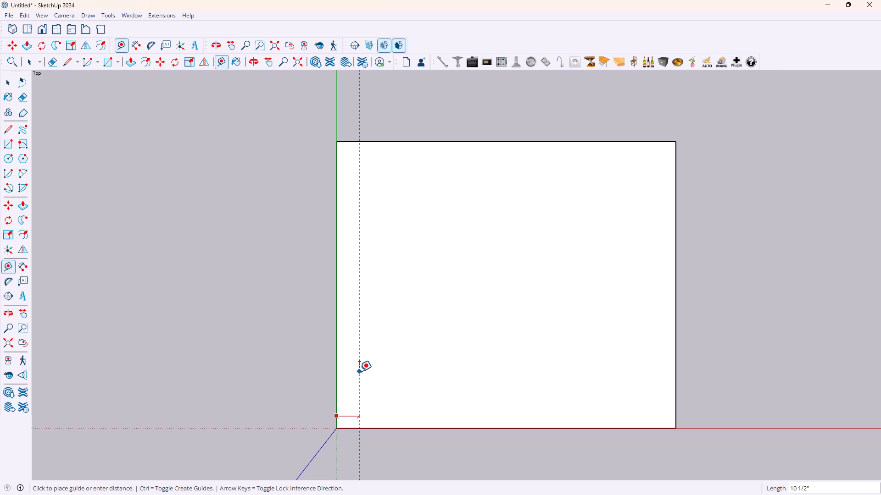
pyautogui.press('8')
pyautogui.press('Return')
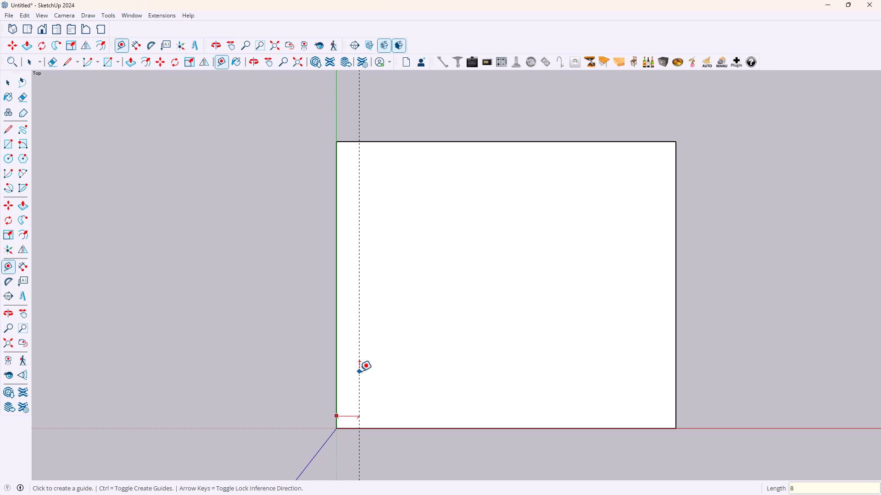
pyautogui.press('space')
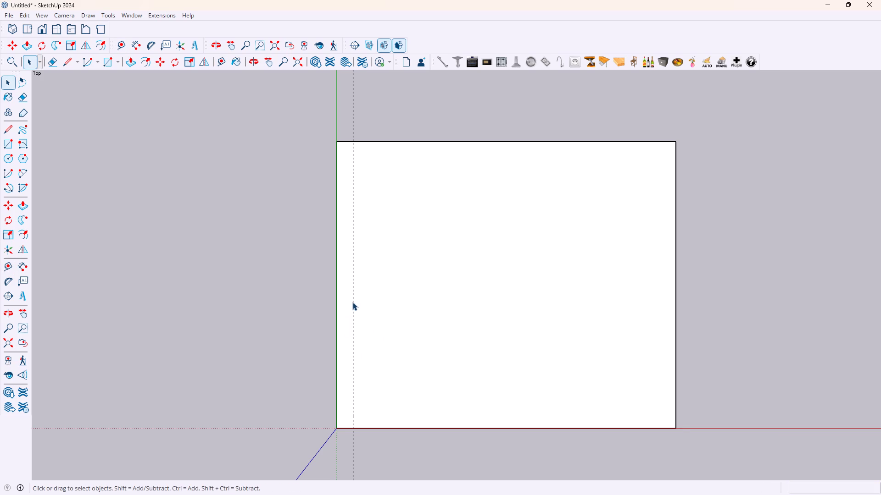
# Draw an 11' line along the guide across the rectangle, dividing off a narrow 8" strip beside the green axis.
pyautogui.press('l')
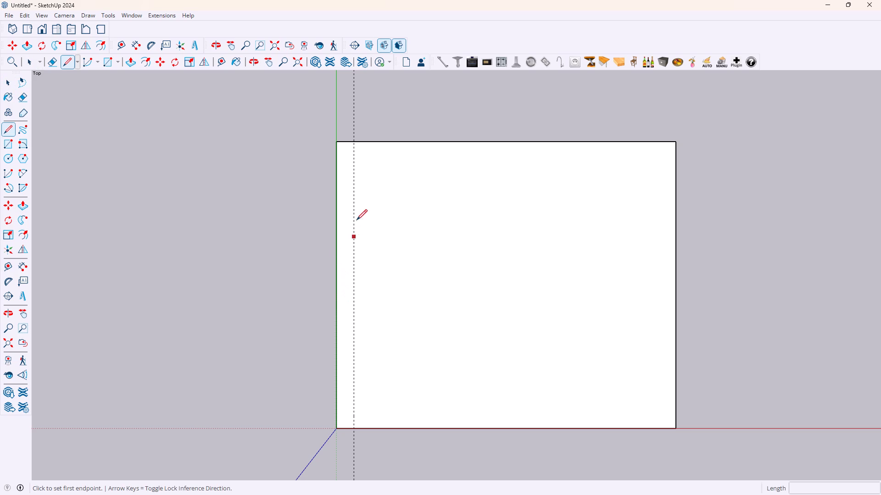
pyautogui.click(354, 143)
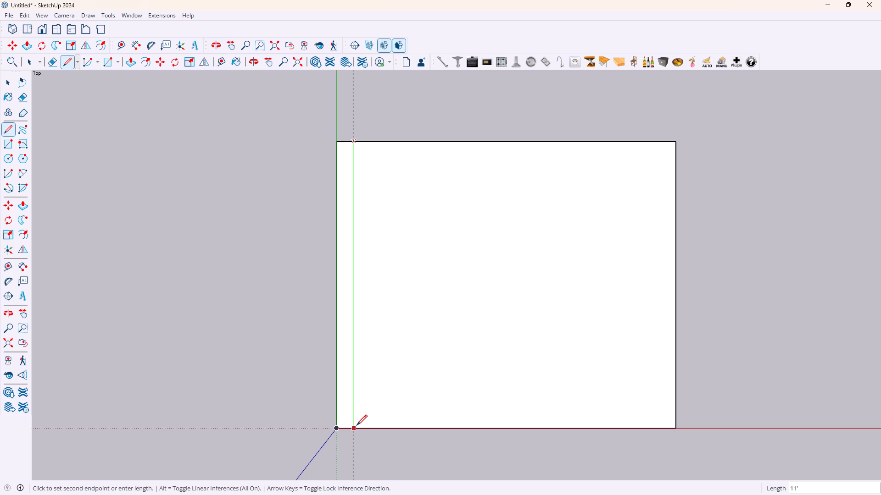
pyautogui.click(357, 425)
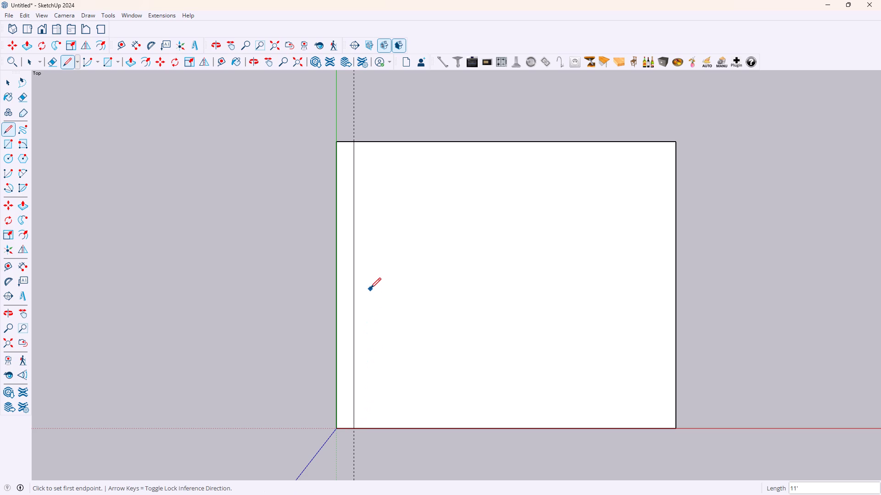
pyautogui.press('space')
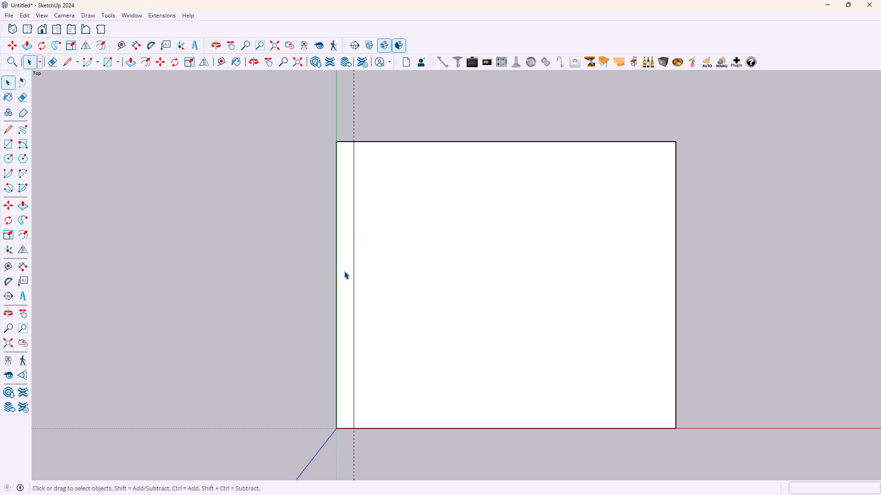
# Check the narrow strip as a separate face and examine the divided rectangle from slightly orbited angles.
pyautogui.click(344, 271)
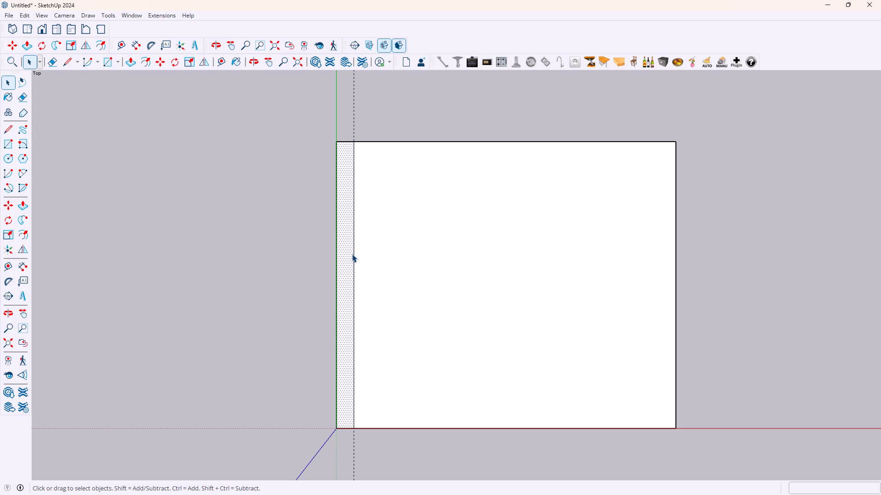
pyautogui.click(246, 250)
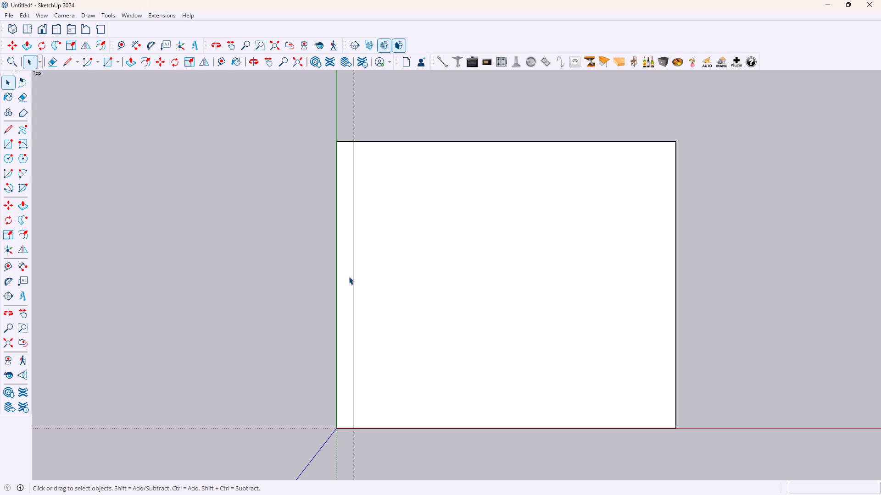
pyautogui.scroll(-4, 456, 277)
pyautogui.moveTo(690, 348); pyautogui.dragTo(672, 341, button='middle')
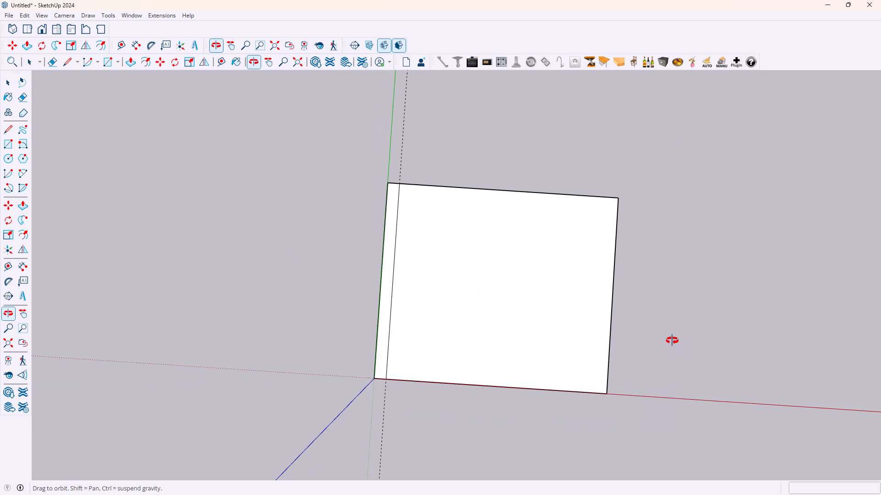
pyautogui.moveTo(672, 341); pyautogui.dragTo(671, 336, button='middle')
pyautogui.scroll(3, 675, 330)
pyautogui.moveTo(196, 316); pyautogui.dragTo(194, 316, button='middle')
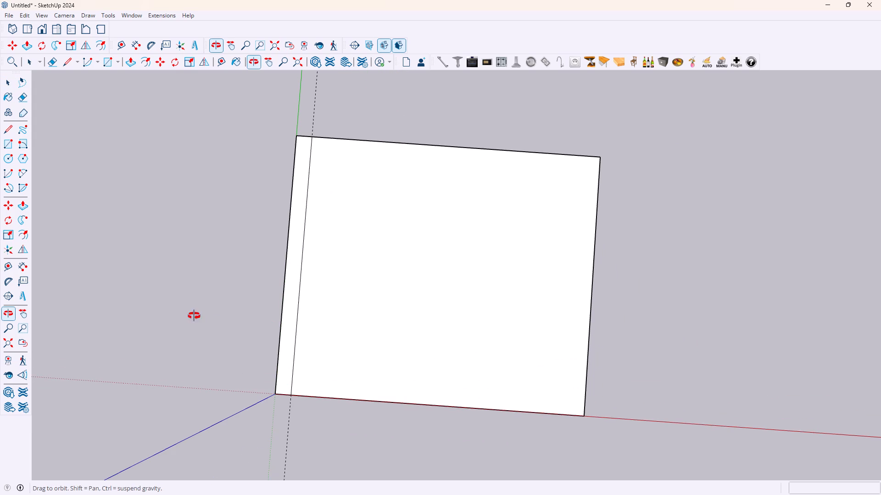
pyautogui.moveTo(194, 316); pyautogui.dragTo(238, 312, button='middle')
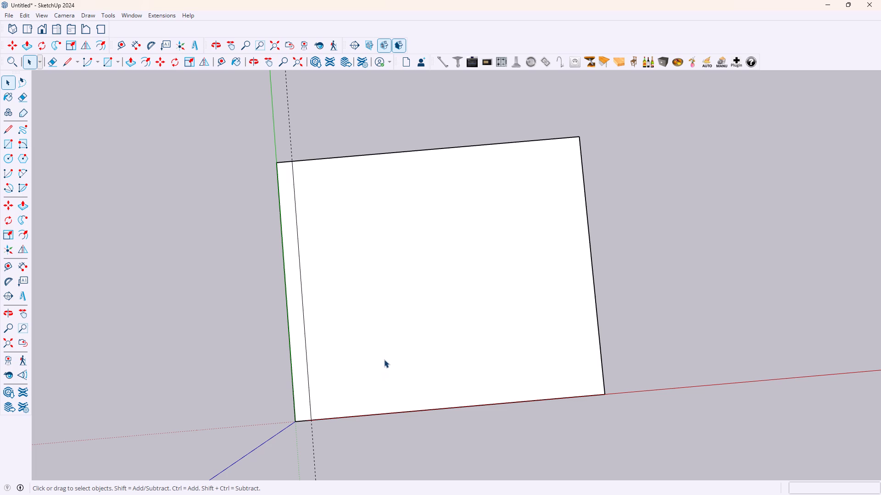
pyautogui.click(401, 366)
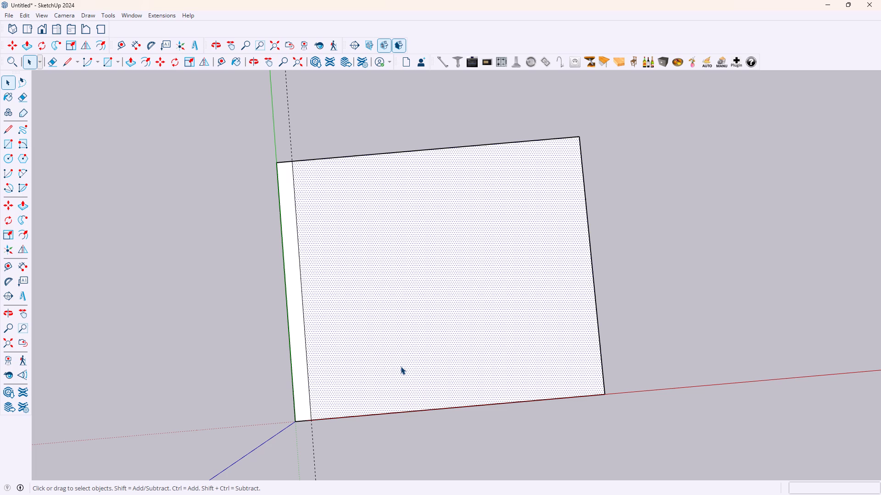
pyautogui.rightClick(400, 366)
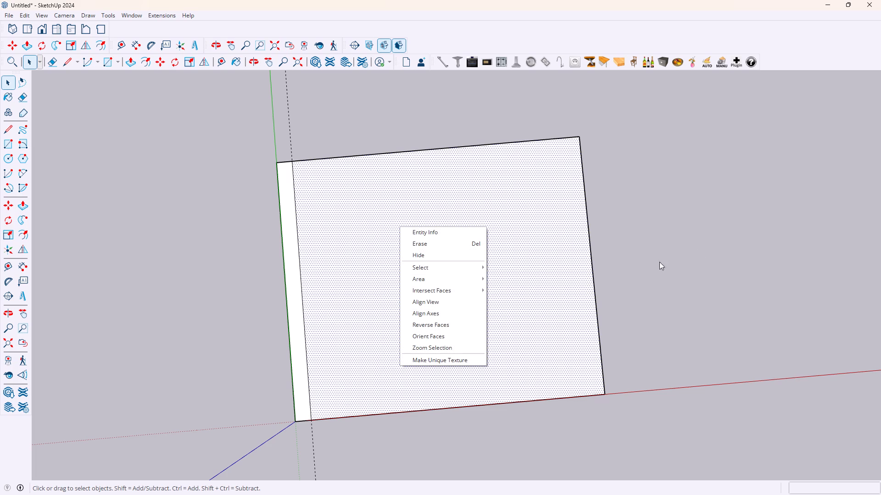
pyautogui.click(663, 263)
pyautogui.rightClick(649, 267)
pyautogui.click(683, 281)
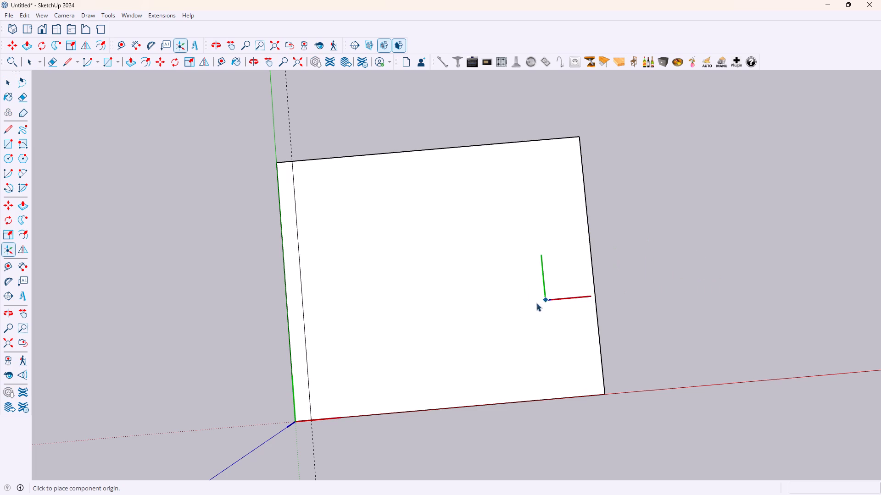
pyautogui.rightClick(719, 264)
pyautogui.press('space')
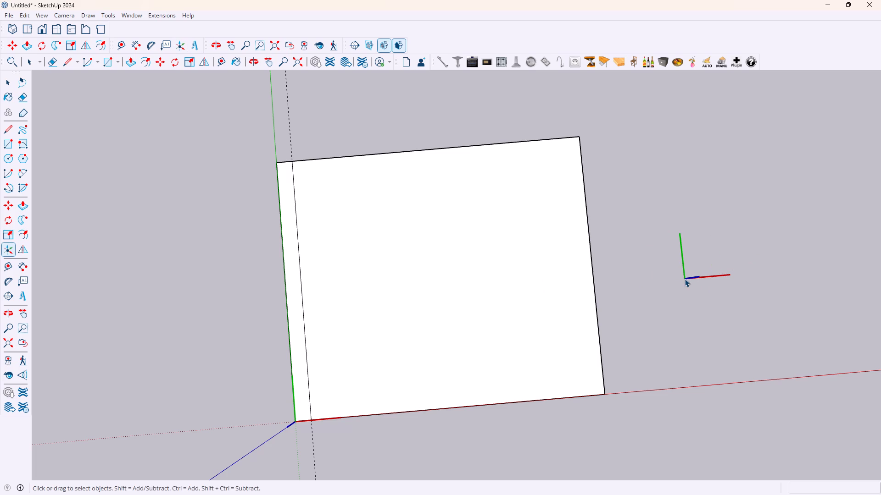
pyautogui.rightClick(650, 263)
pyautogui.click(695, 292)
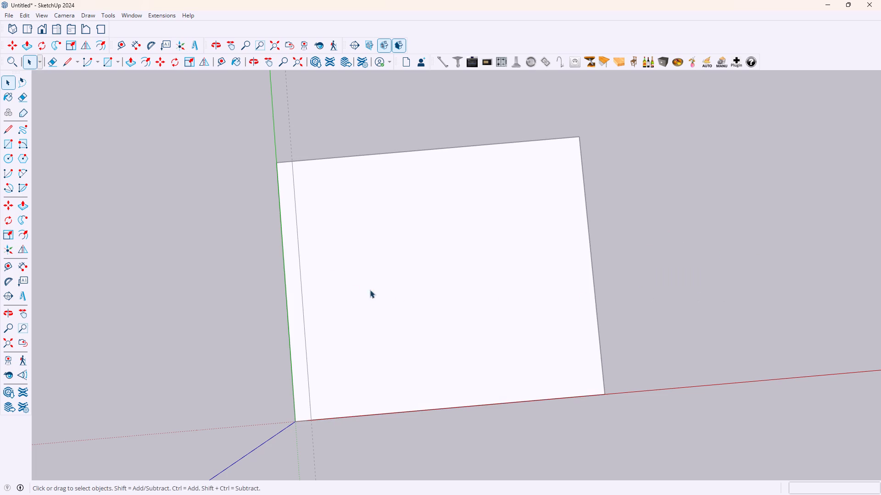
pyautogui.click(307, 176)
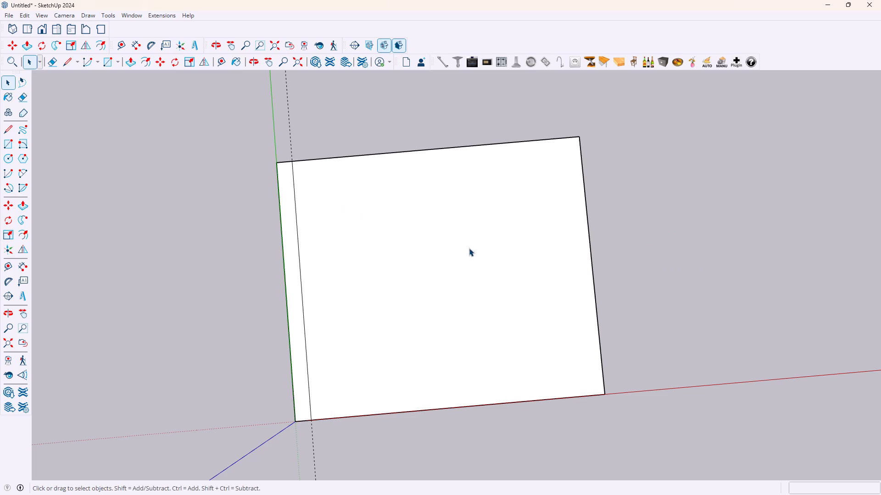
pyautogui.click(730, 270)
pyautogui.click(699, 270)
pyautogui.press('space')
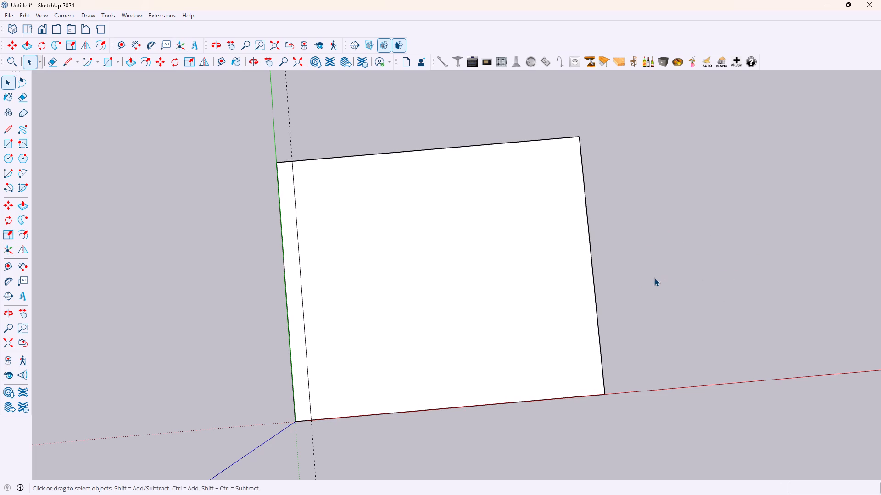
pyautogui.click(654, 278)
# Make the larger face and its bounding edges into a group.
pyautogui.click(398, 292)
pyautogui.press('w')
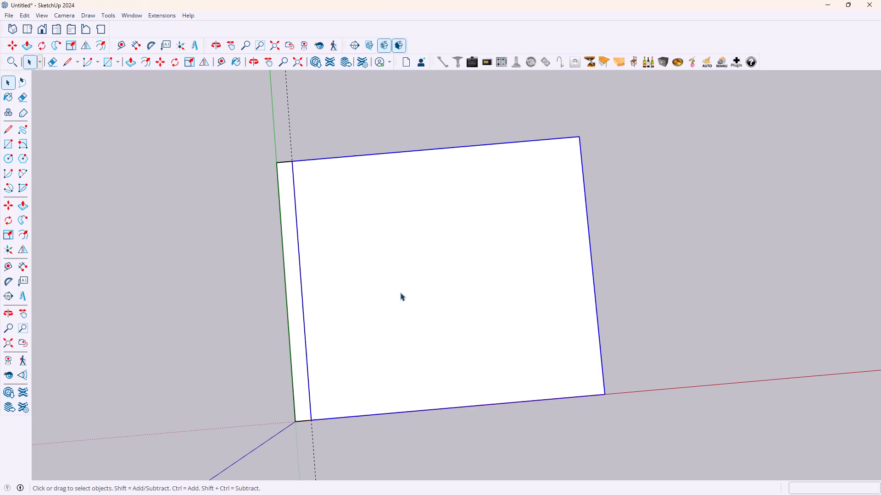
# Push/Pull the narrow strip face beside the green axis up 7' to form a wall.
pyautogui.scroll(-3, 467, 302)
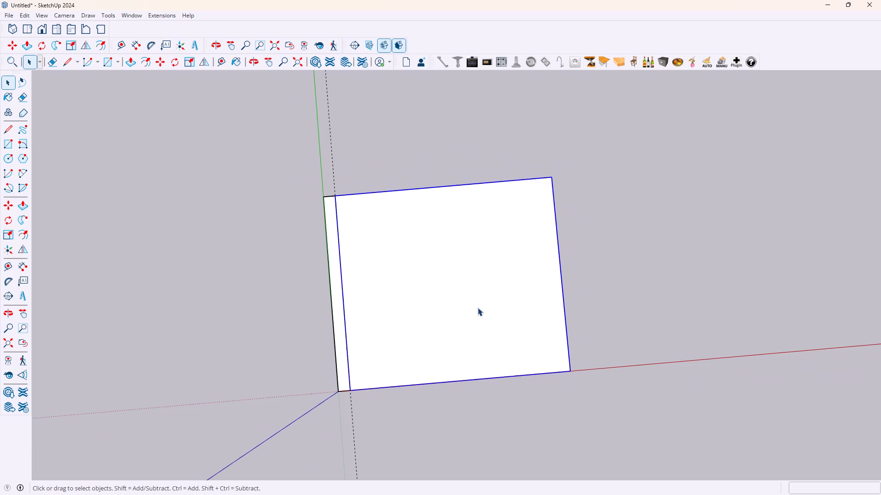
pyautogui.moveTo(493, 323); pyautogui.dragTo(477, 154, button='middle')
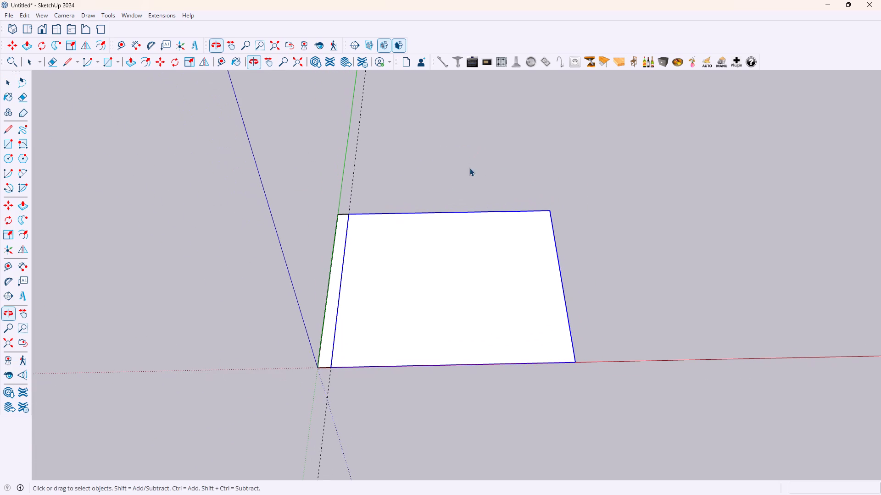
pyautogui.moveTo(478, 287); pyautogui.dragTo(462, 188, button='middle')
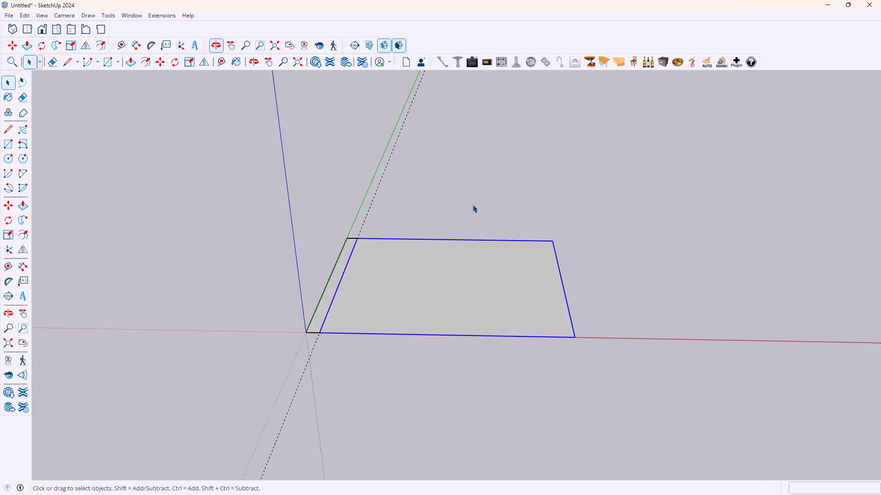
pyautogui.click(473, 204)
pyautogui.click(343, 264)
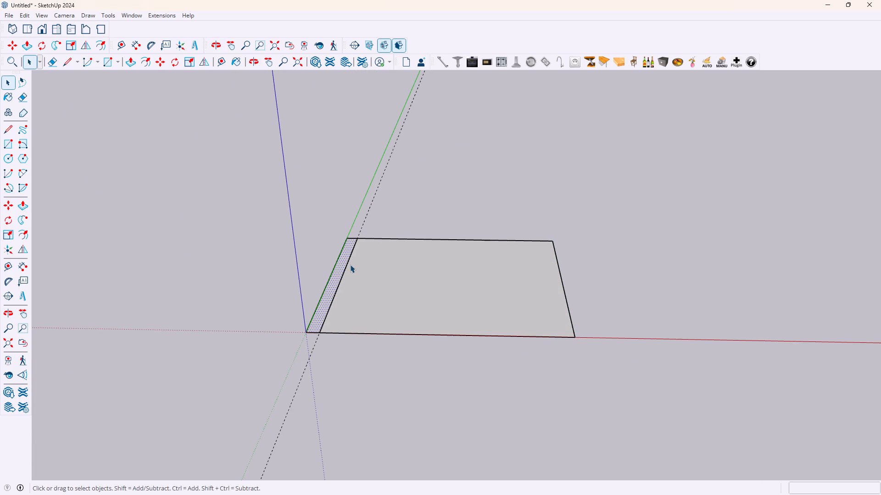
pyautogui.press('p')
pyautogui.click(336, 275)
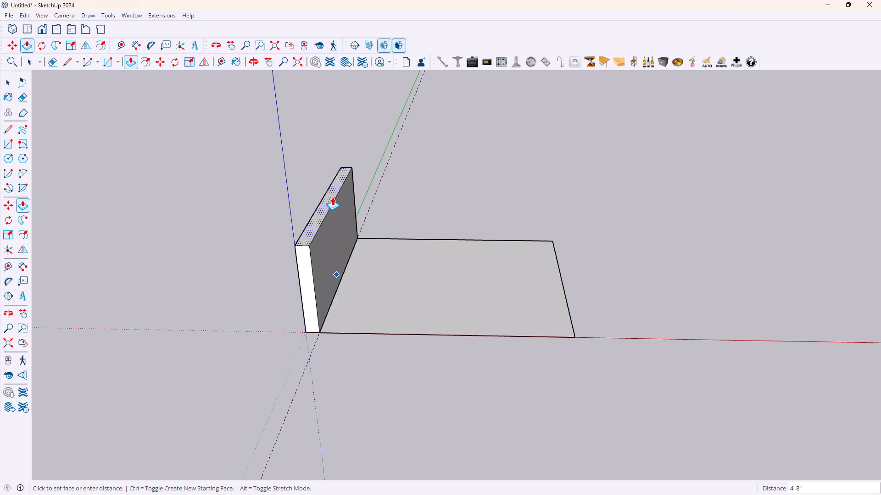
pyautogui.press('6')
pyautogui.press('BackSpace')
pyautogui.write("7'")
pyautogui.press('Return')
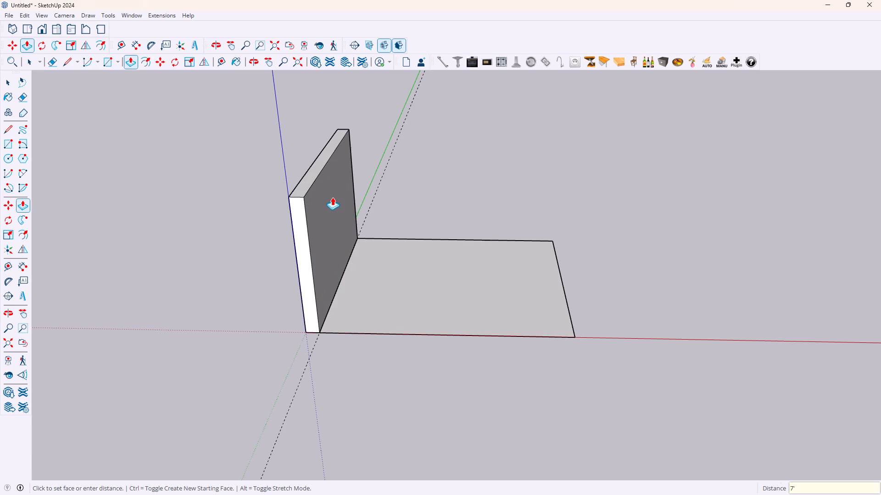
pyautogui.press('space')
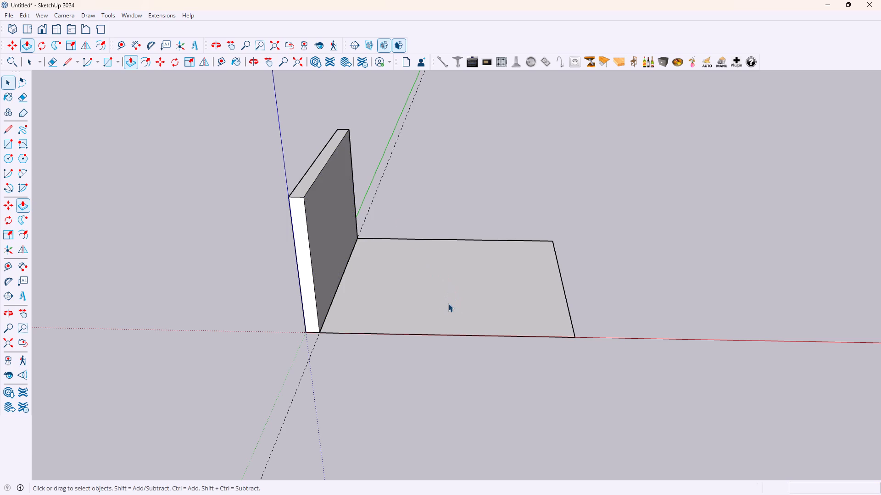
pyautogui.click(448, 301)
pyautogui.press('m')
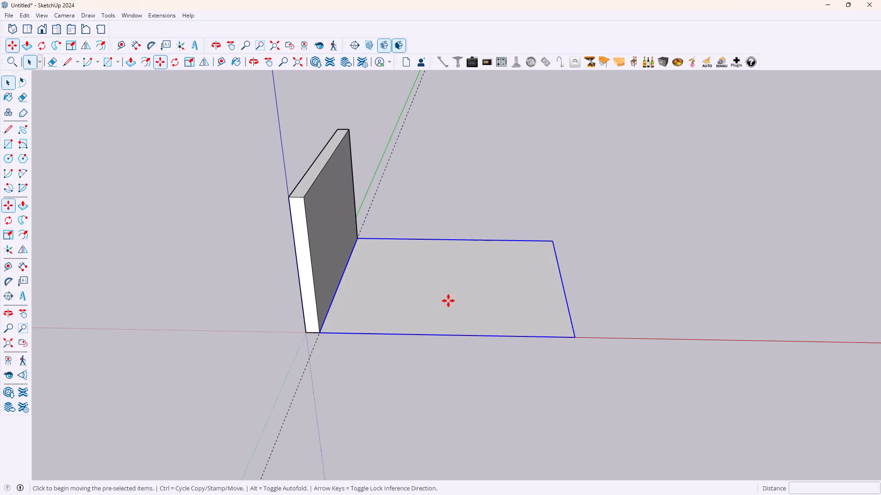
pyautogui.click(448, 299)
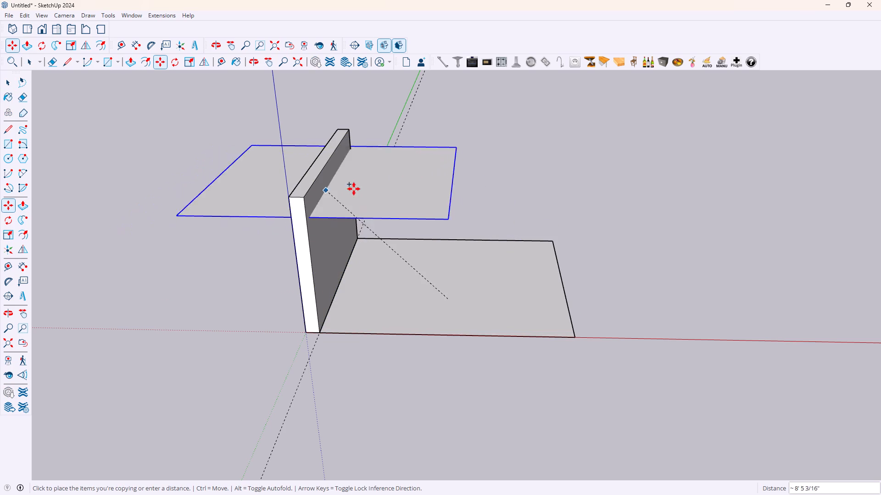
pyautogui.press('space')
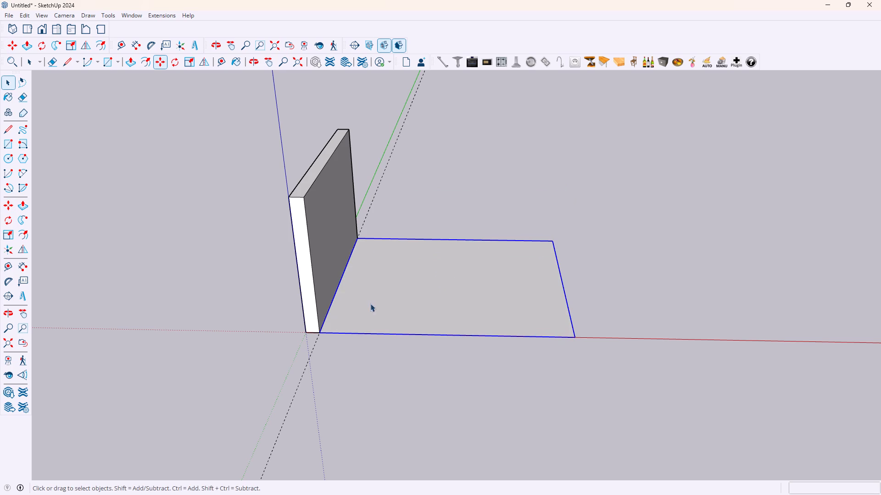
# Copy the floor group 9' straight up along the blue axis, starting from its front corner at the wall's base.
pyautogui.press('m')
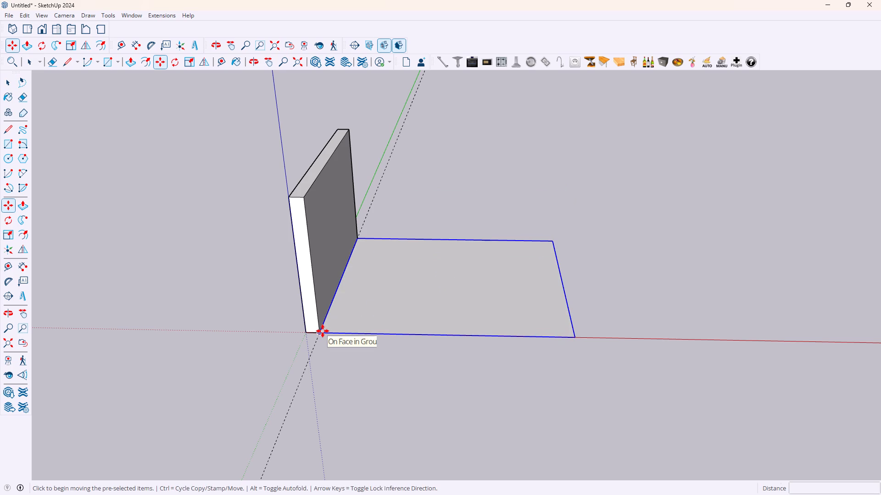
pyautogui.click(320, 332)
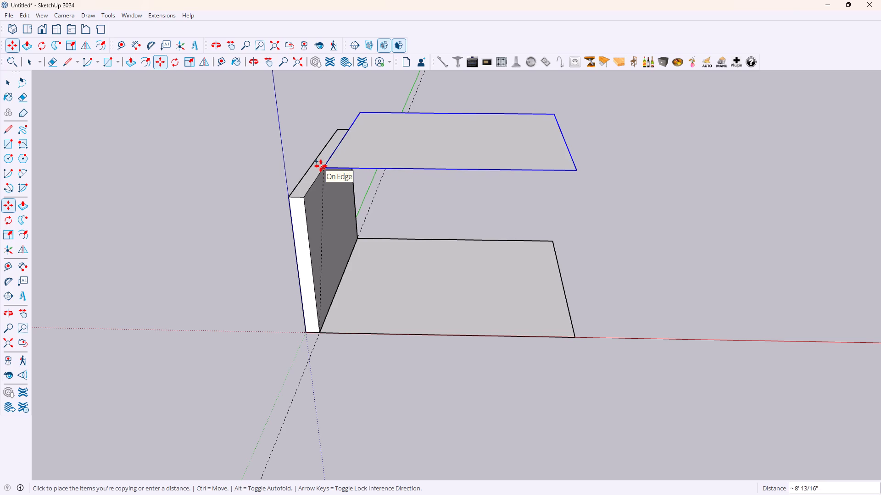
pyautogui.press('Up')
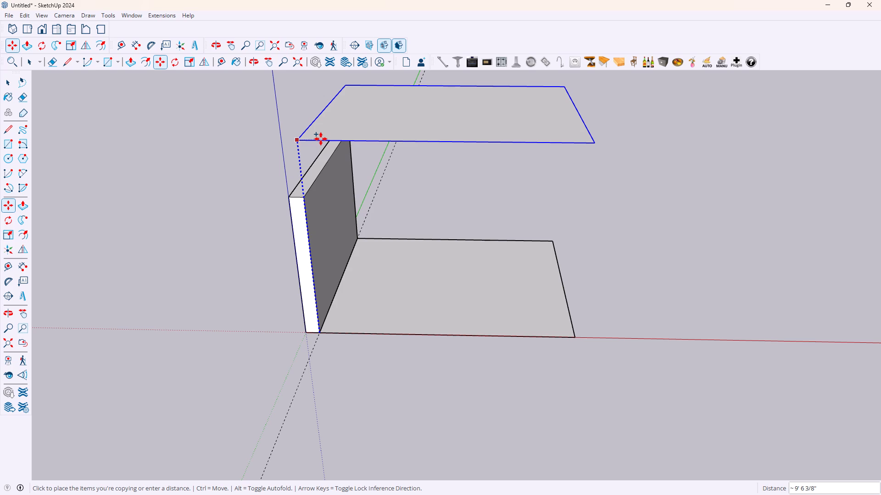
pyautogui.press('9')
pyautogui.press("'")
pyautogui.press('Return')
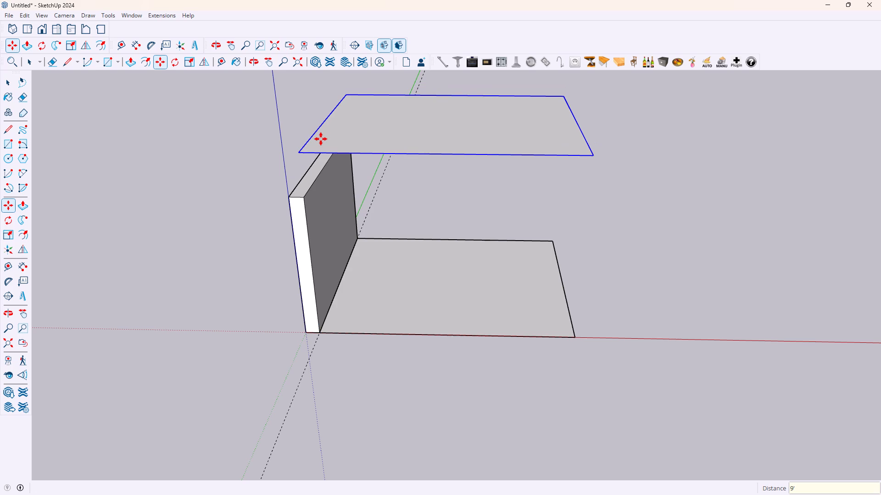
# Examine the raised floor copy and its gap above the wall's top from several orbited and zoomed views.
pyautogui.scroll(-2, 360, 197)
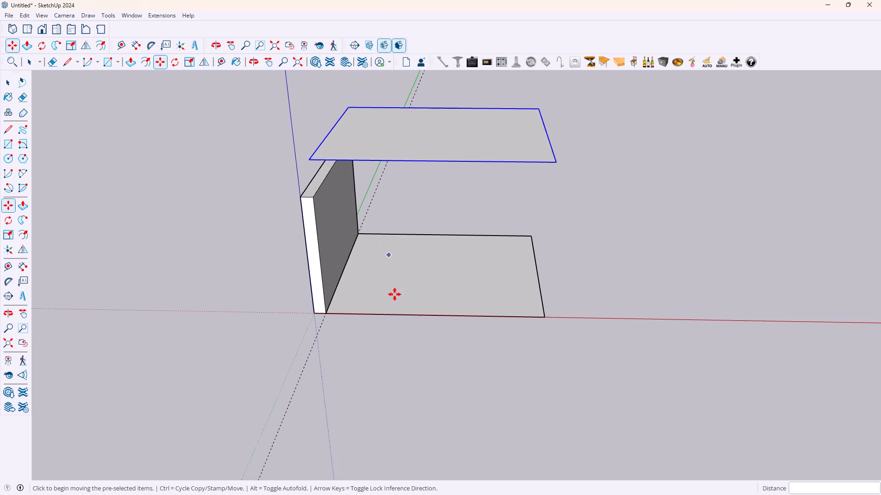
pyautogui.moveTo(403, 295); pyautogui.dragTo(405, 214, button='middle')
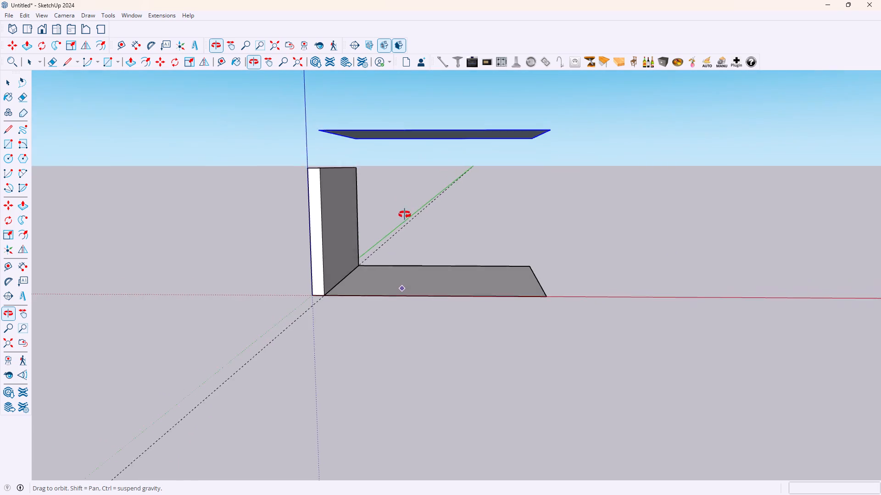
pyautogui.moveTo(405, 214); pyautogui.dragTo(406, 231, button='middle')
pyautogui.scroll(3, 399, 187)
pyautogui.moveTo(401, 188); pyautogui.dragTo(402, 208, button='middle')
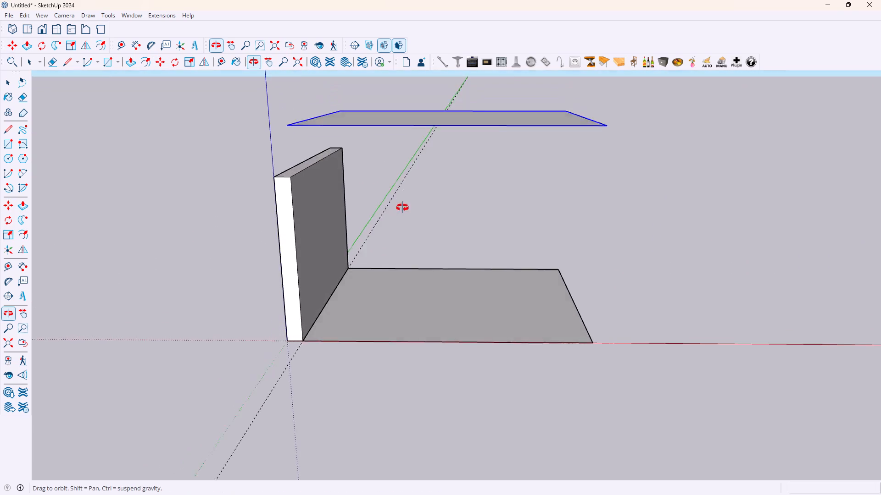
pyautogui.moveTo(402, 208); pyautogui.dragTo(405, 253, button='middle')
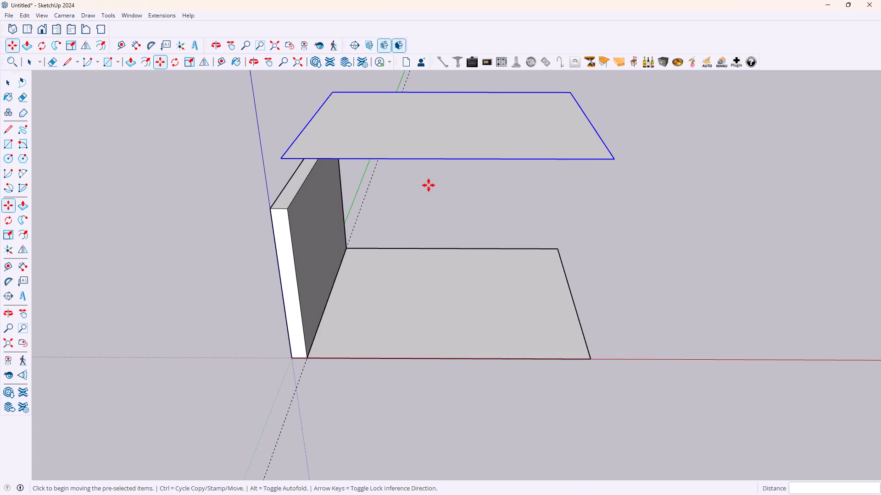
pyautogui.scroll(-2, 429, 187)
pyautogui.press('space')
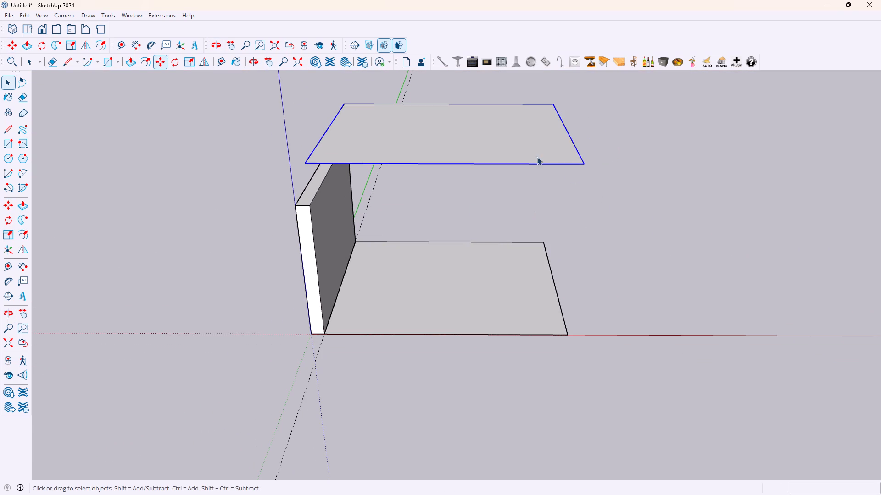
pyautogui.scroll(5, 317, 180)
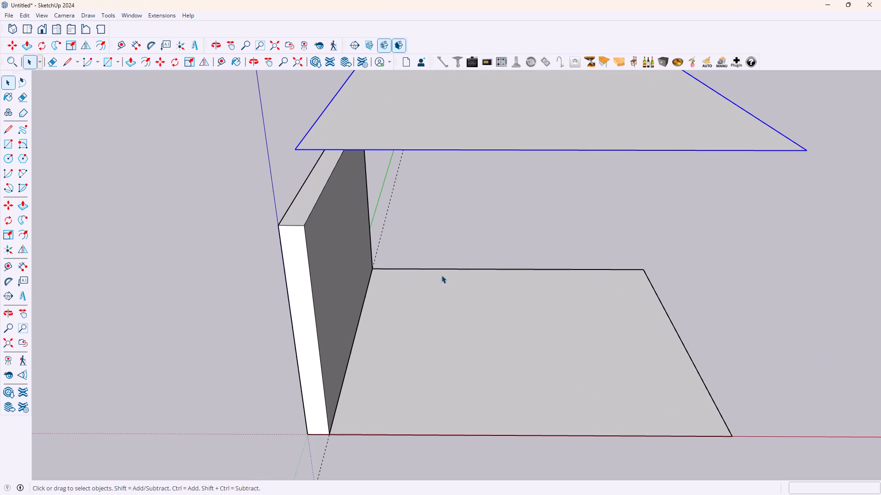
pyautogui.scroll(-3, 480, 256)
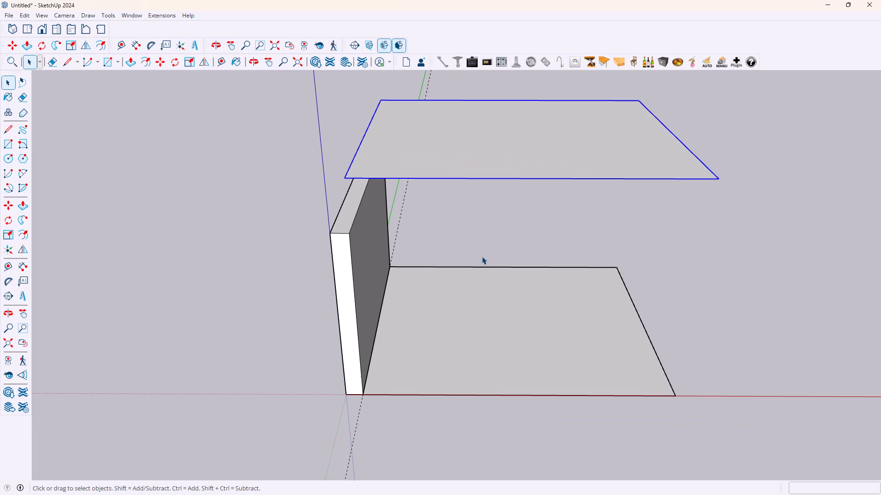
pyautogui.moveTo(598, 257); pyautogui.dragTo(523, 252, button='middle')
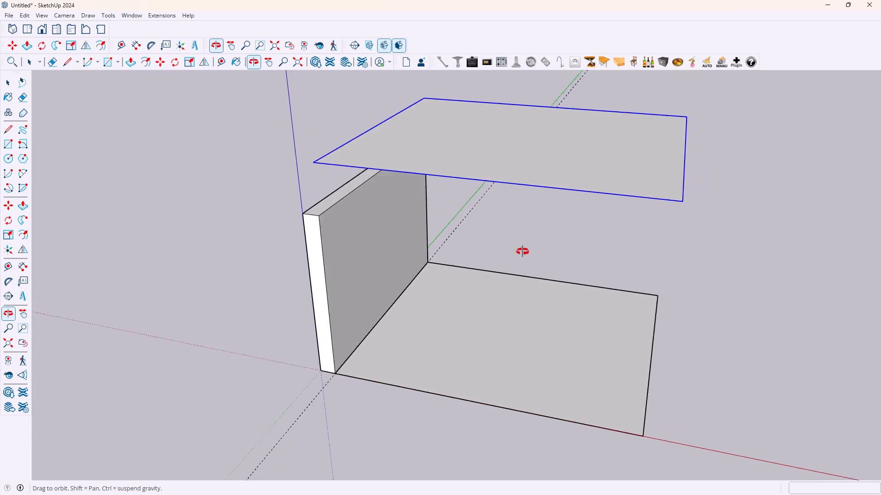
pyautogui.moveTo(523, 252); pyautogui.dragTo(594, 206, button='middle')
pyautogui.moveTo(459, 176); pyautogui.dragTo(430, 176, button='middle')
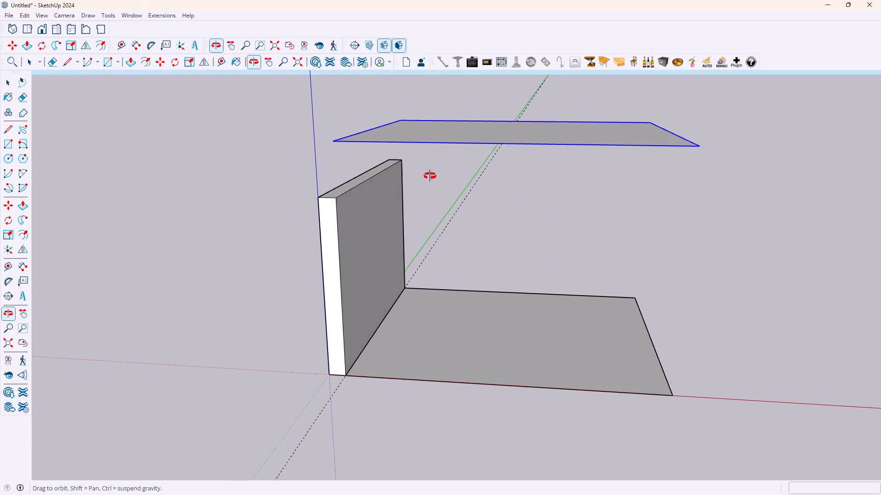
pyautogui.moveTo(430, 176); pyautogui.dragTo(484, 194, button='middle')
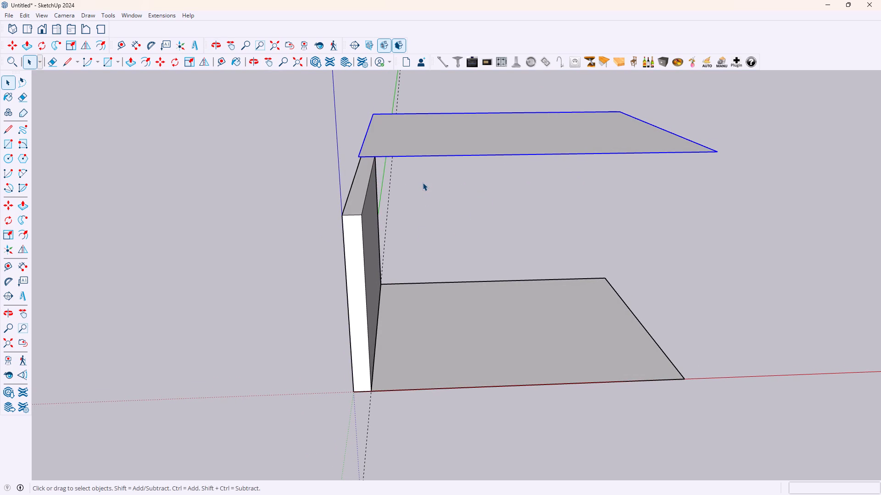
pyautogui.moveTo(510, 237); pyautogui.dragTo(451, 212, button='middle')
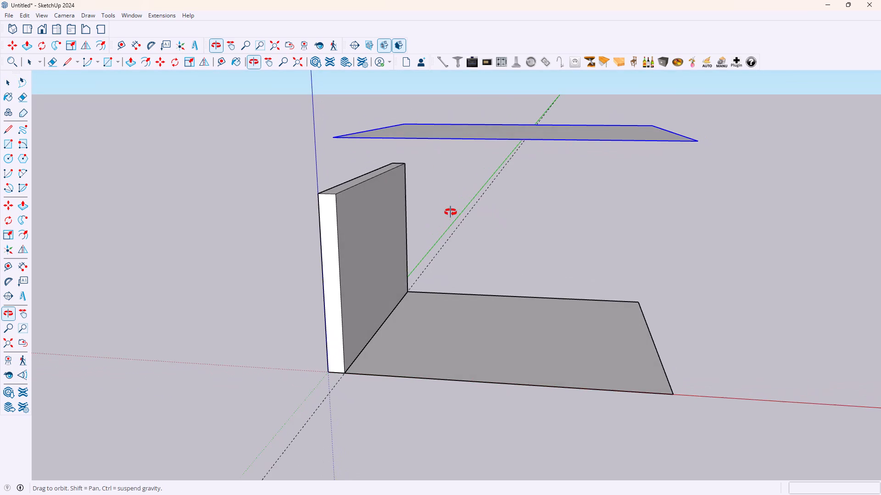
pyautogui.moveTo(451, 212); pyautogui.dragTo(481, 210, button='middle')
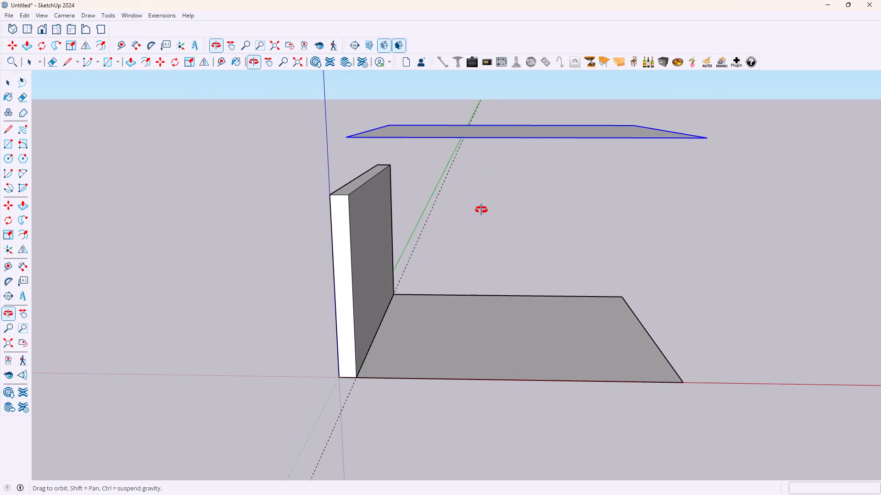
pyautogui.moveTo(481, 210); pyautogui.dragTo(485, 210, button='middle')
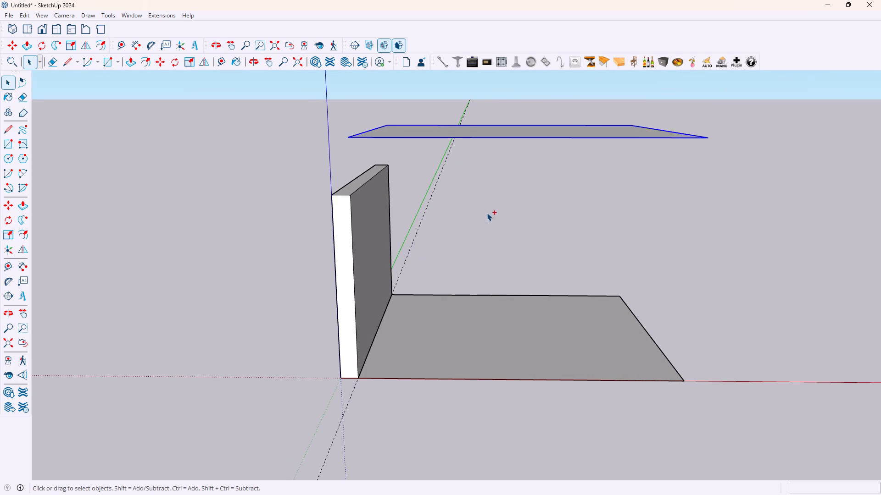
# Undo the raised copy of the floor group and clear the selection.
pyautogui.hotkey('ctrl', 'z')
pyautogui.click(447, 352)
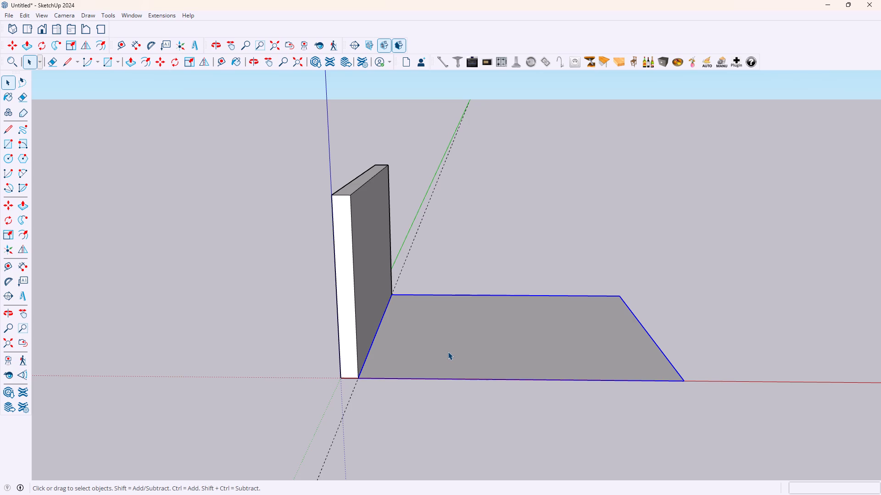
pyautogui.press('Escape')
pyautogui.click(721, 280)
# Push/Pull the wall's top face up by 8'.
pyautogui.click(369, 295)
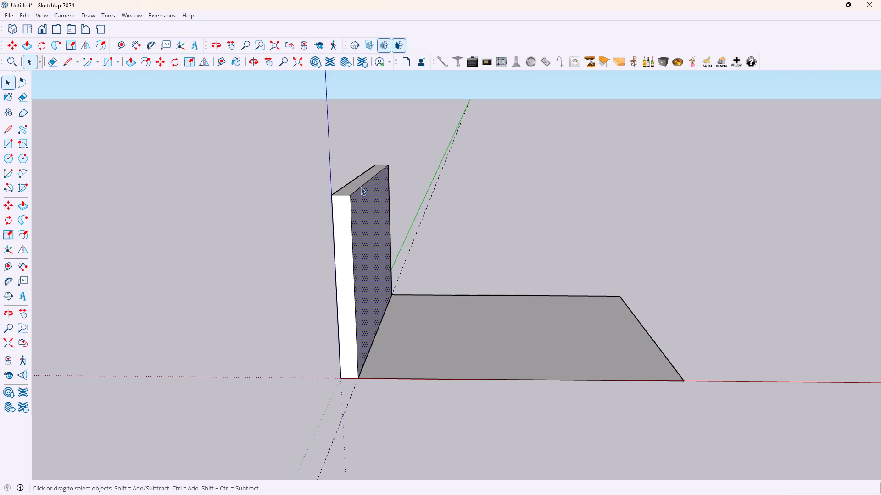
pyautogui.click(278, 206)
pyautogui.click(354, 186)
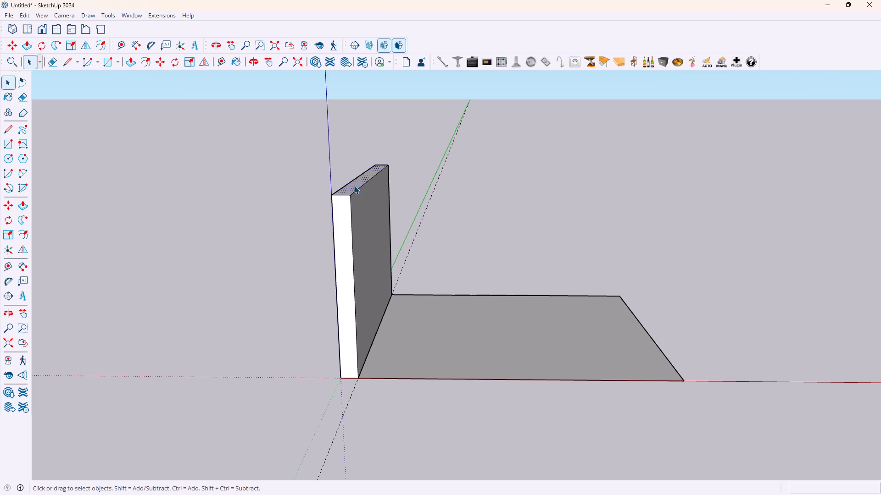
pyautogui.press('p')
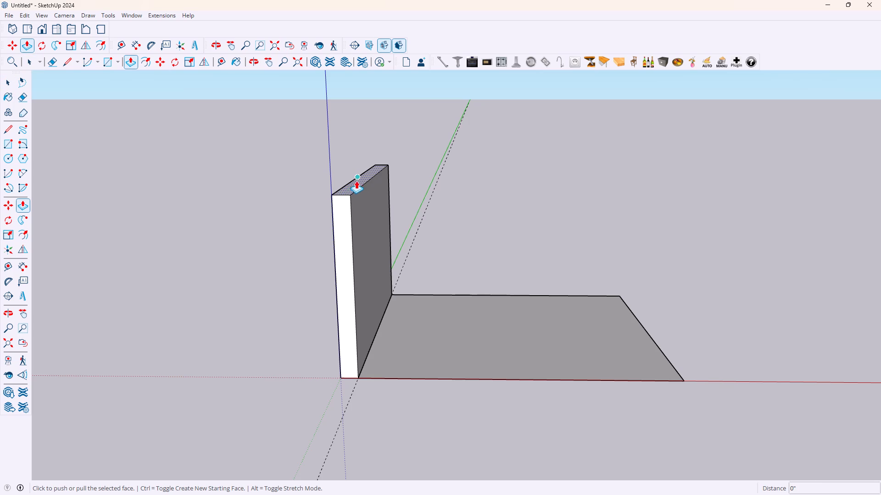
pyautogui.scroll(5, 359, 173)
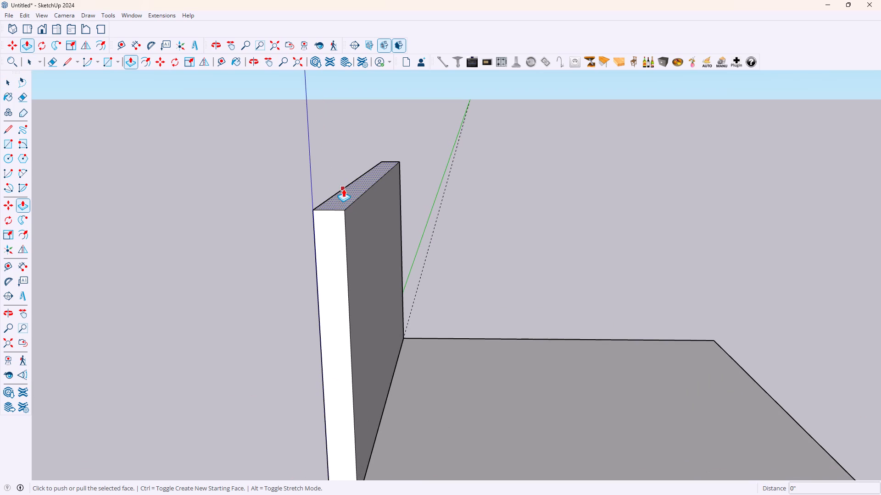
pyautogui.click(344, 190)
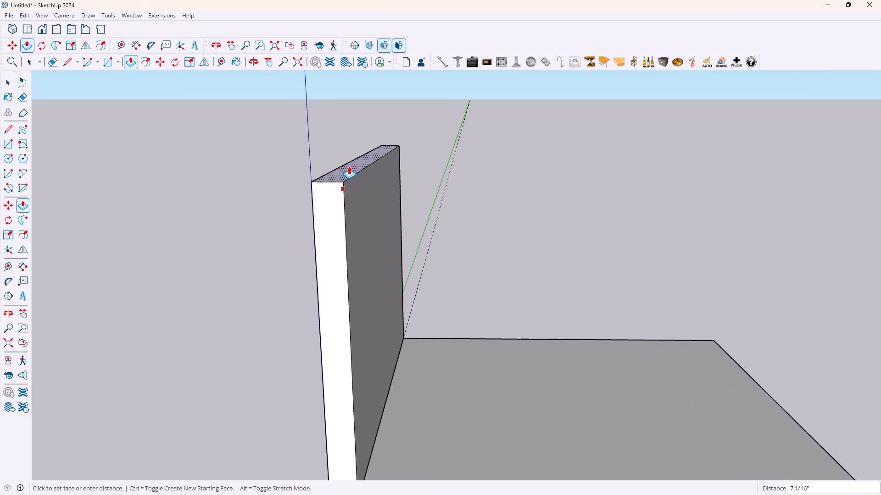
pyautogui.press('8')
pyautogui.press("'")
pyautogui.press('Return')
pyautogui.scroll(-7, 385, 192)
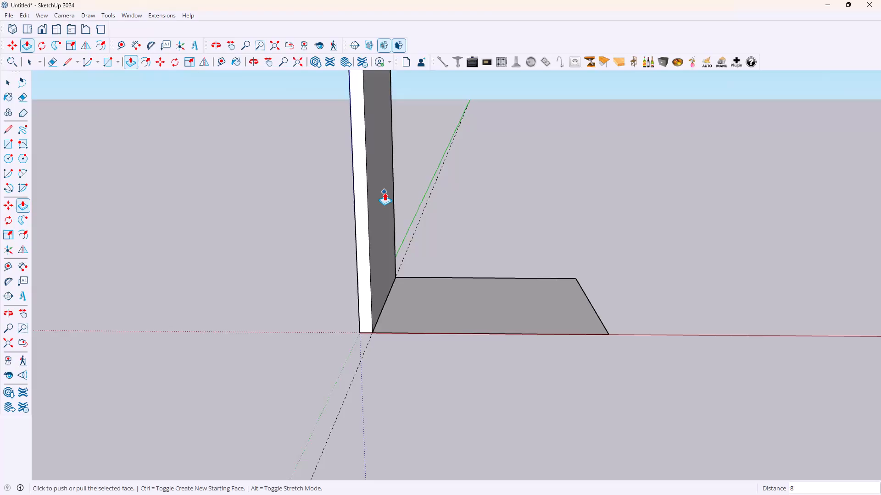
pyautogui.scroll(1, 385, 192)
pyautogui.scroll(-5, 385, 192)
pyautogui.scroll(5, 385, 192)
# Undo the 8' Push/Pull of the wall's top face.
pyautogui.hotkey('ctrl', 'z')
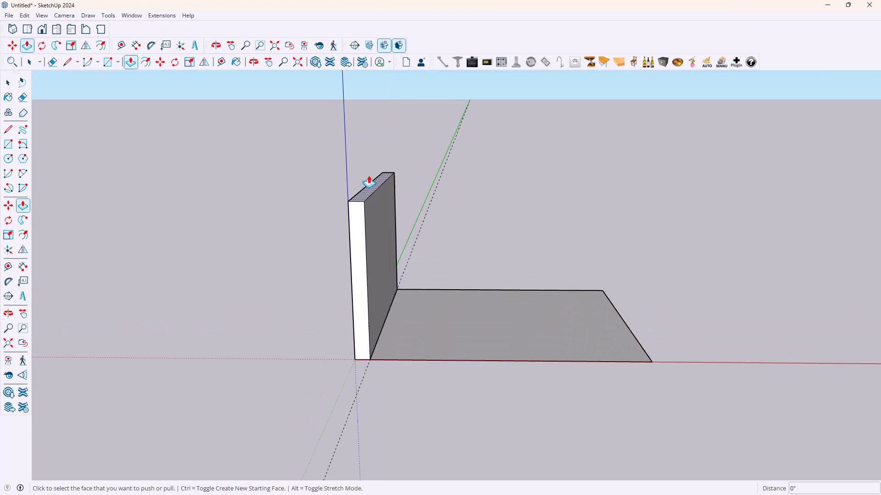
# Push/Pull the wall's top face up by 1'.
pyautogui.click(371, 183)
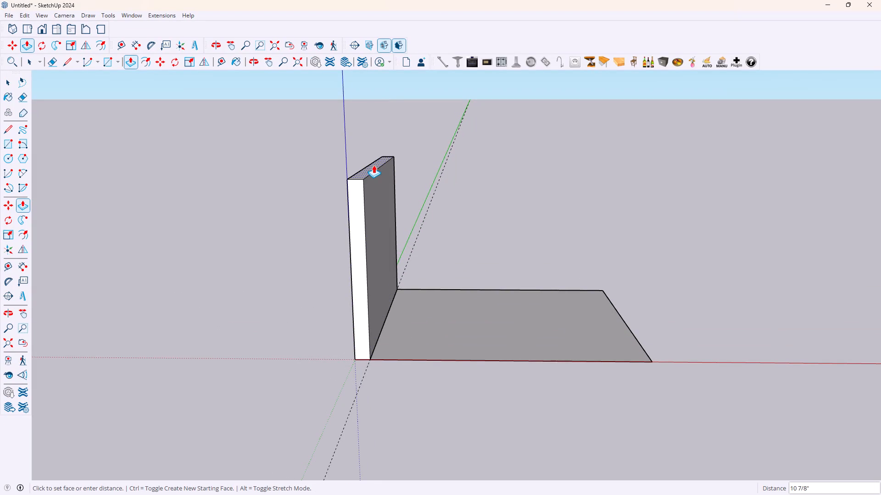
pyautogui.write("1'")
pyautogui.press('Return')
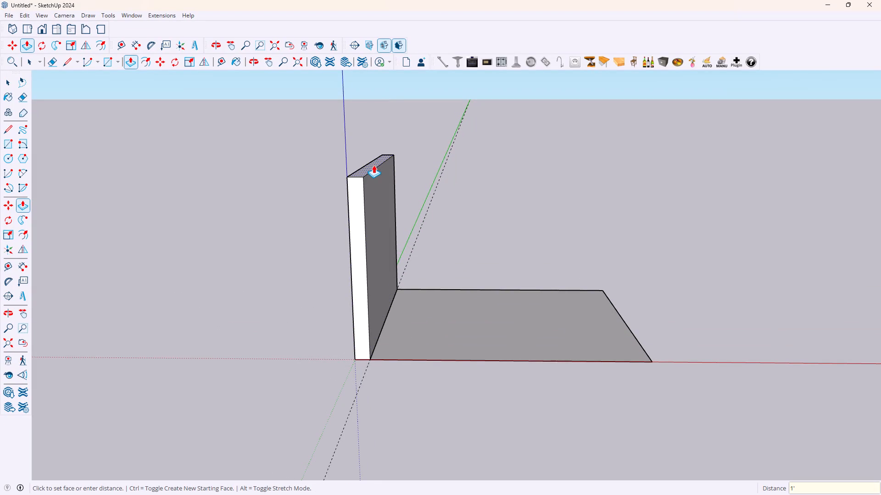
pyautogui.press('space')
# Copy the floor group straight up 8' from its corner at the wall's base to the wall's top corner.
pyautogui.click(542, 349)
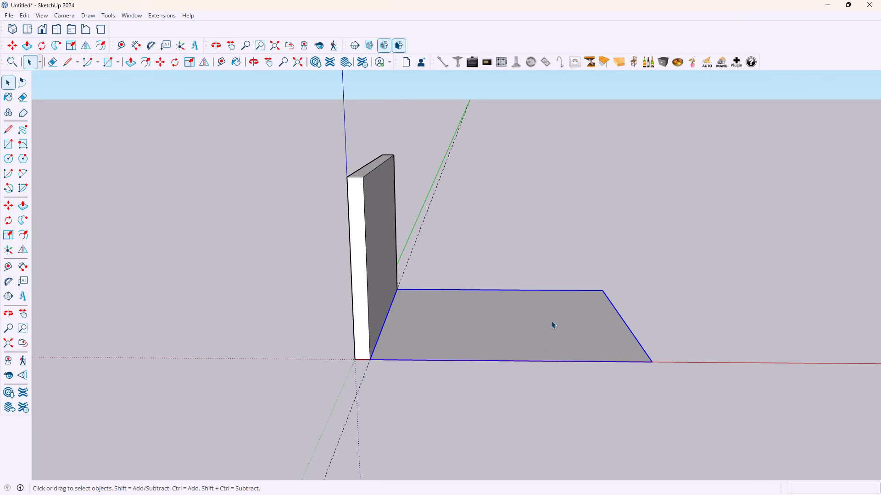
pyautogui.press('m')
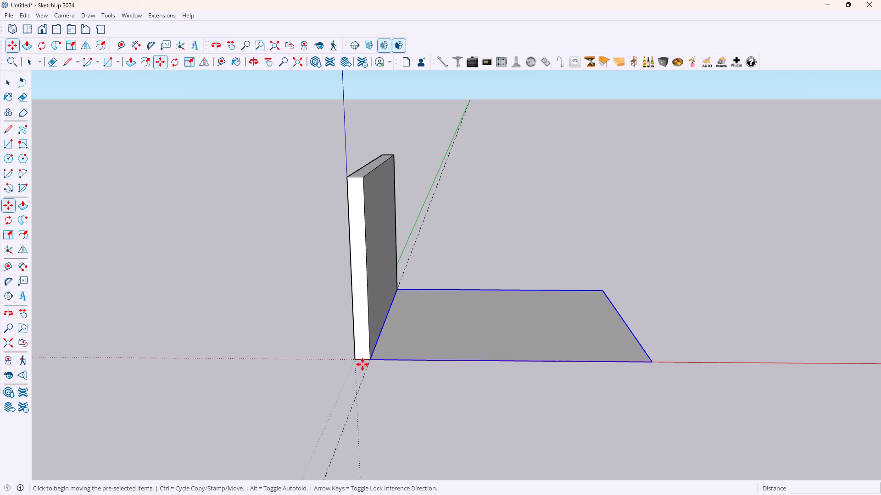
pyautogui.click(370, 362)
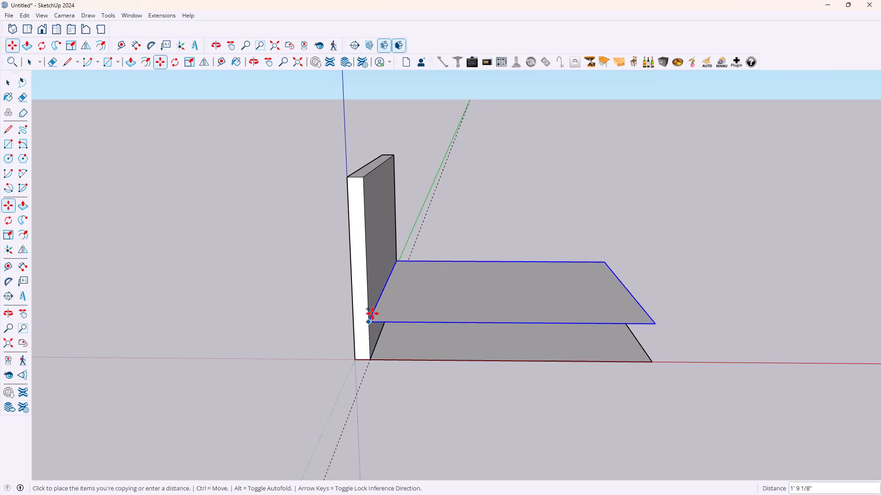
pyautogui.click(361, 176)
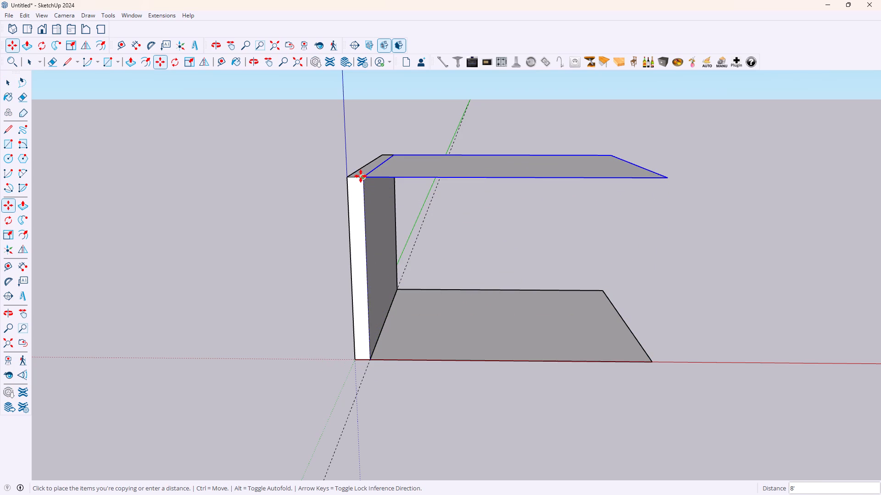
pyautogui.press('space')
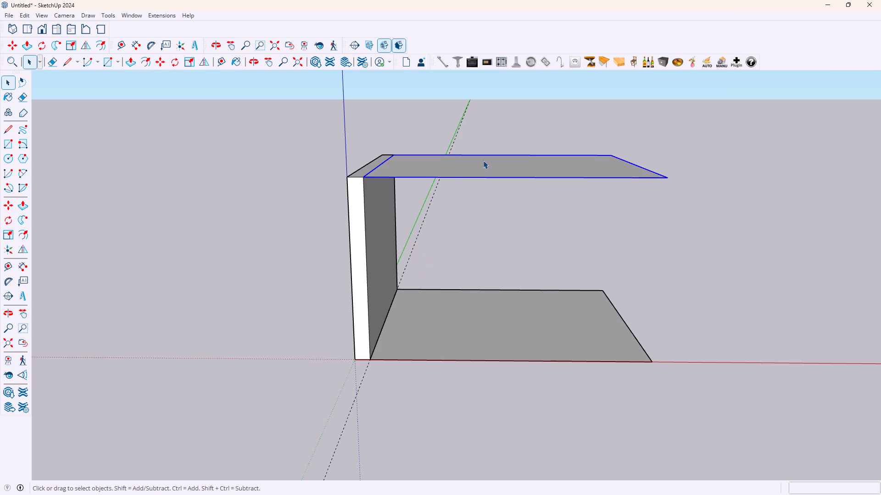
# Open the raised floor copy's group for editing, viewed from underneath.
pyautogui.scroll(4, 487, 160)
pyautogui.scroll(2, 563, 197)
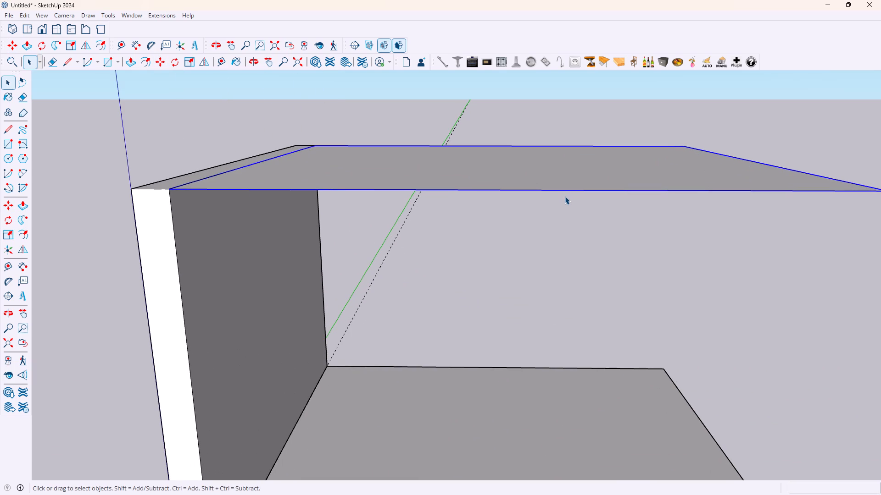
pyautogui.press('p')
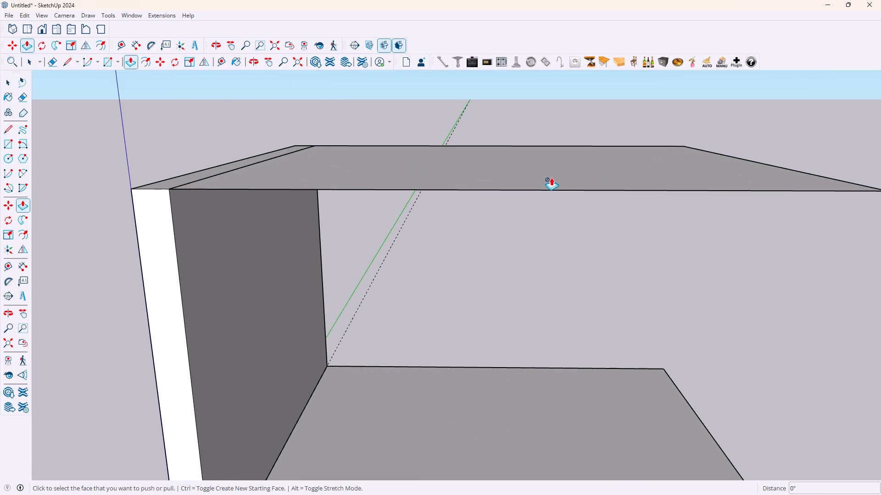
pyautogui.scroll(1, 533, 196)
pyautogui.moveTo(533, 196); pyautogui.dragTo(524, 137, button='middle')
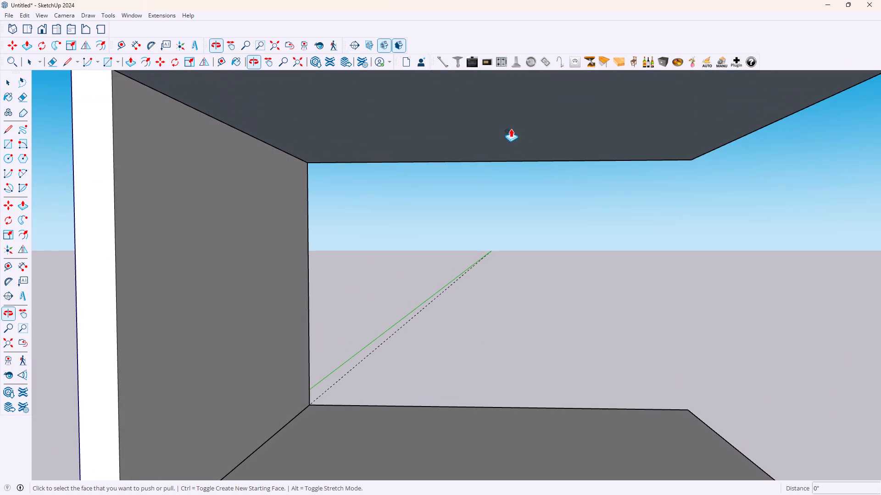
pyautogui.click(490, 112)
pyautogui.scroll(-5, 491, 147)
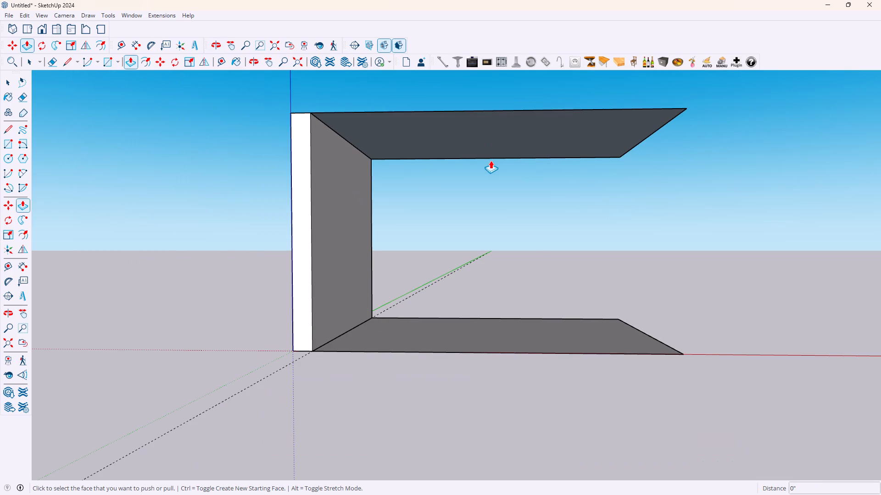
pyautogui.press('space')
pyautogui.click(502, 133)
pyautogui.doubleClick(502, 133)
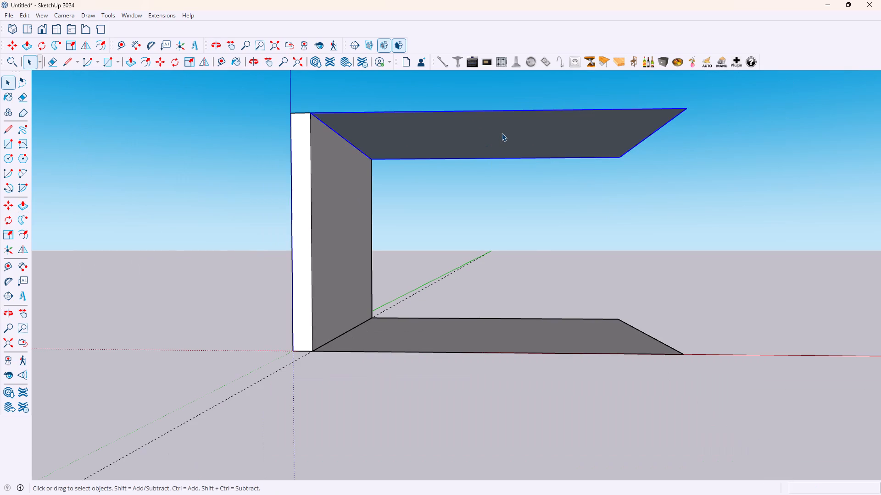
pyautogui.click(502, 133)
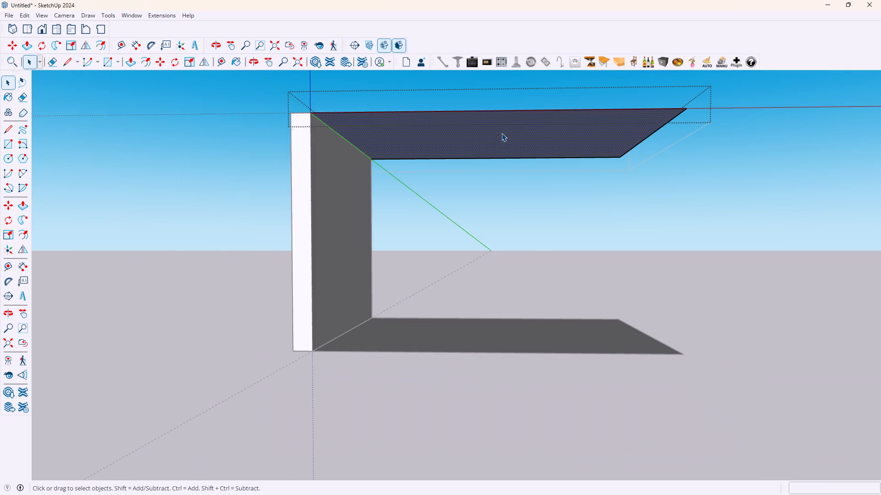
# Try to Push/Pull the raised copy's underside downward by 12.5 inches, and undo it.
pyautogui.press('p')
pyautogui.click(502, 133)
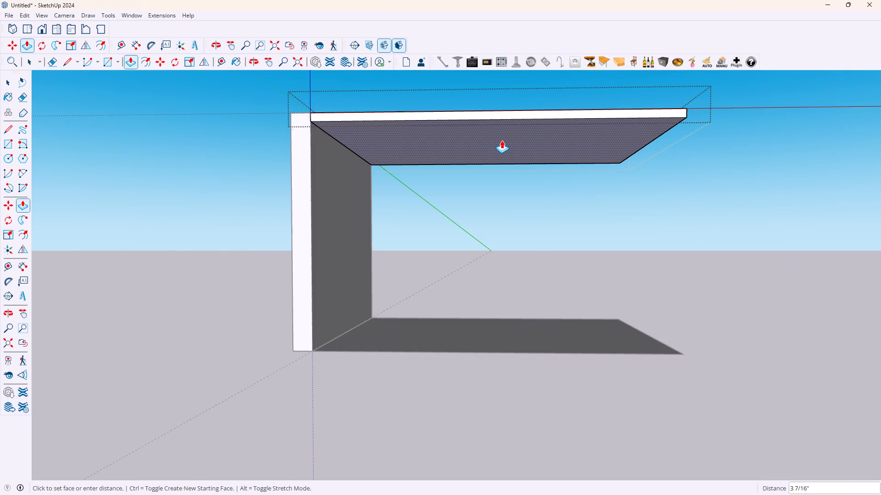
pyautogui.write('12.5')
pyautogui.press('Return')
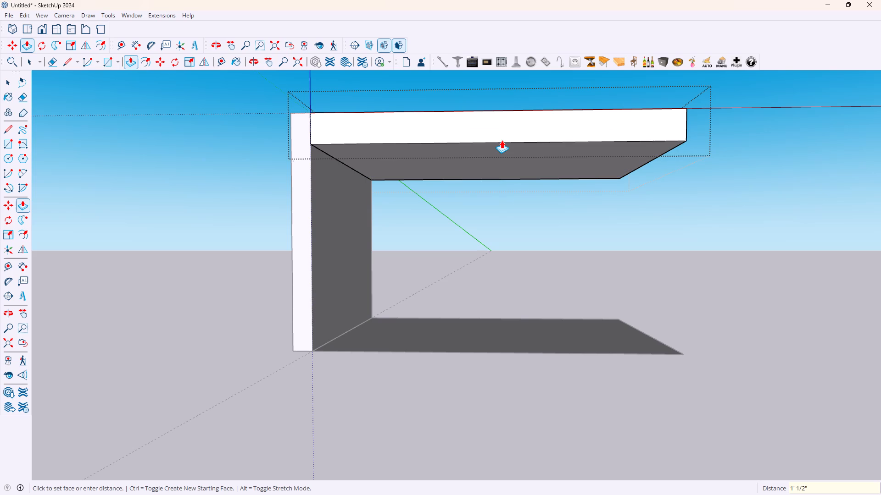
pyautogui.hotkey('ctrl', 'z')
# Push/Pull the raised copy's underside downward by 12.5 mm to give the ceiling panel thickness.
pyautogui.click(502, 124)
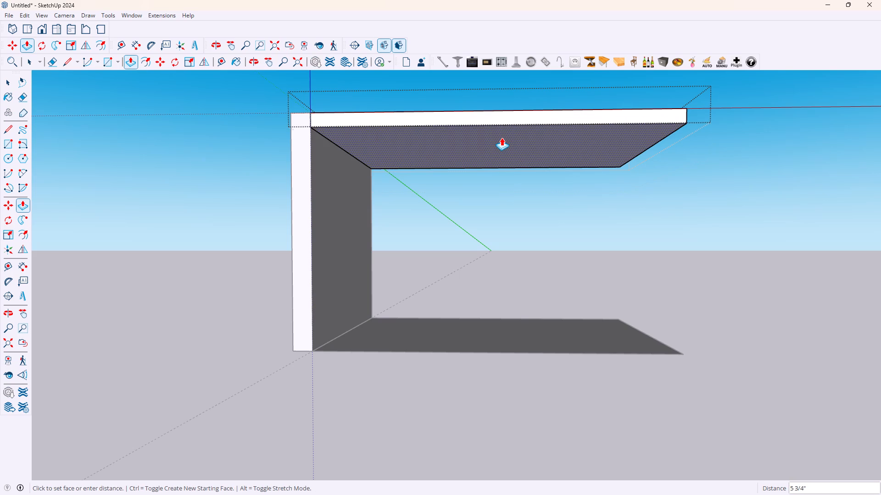
pyautogui.write('12.5mm')
pyautogui.press('Return')
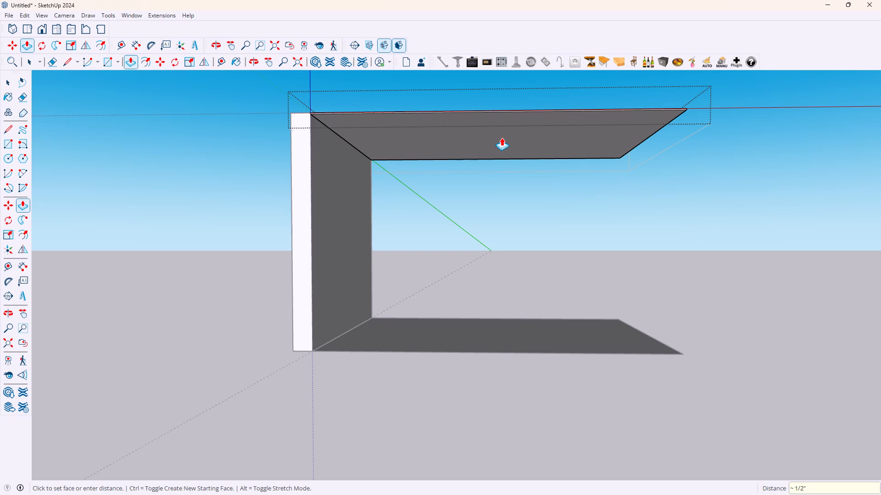
pyautogui.press('space')
# Examine the thin ceiling panel's edge and where it meets the top of the wall.
pyautogui.moveTo(502, 137); pyautogui.dragTo(499, 212, button='middle')
pyautogui.scroll(5, 486, 158)
pyautogui.moveTo(349, 210); pyautogui.dragTo(413, 197, button='middle')
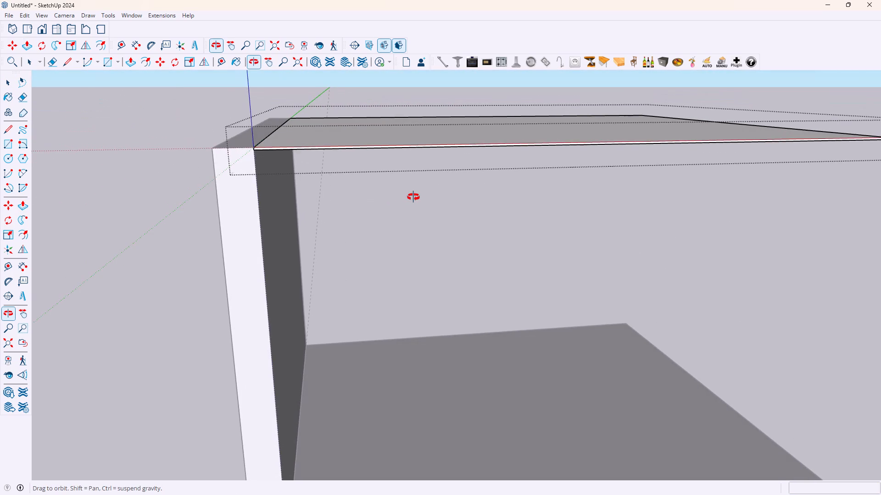
pyautogui.moveTo(413, 197); pyautogui.dragTo(400, 189, button='middle')
pyautogui.scroll(2, 512, 197)
pyautogui.scroll(-3, 565, 198)
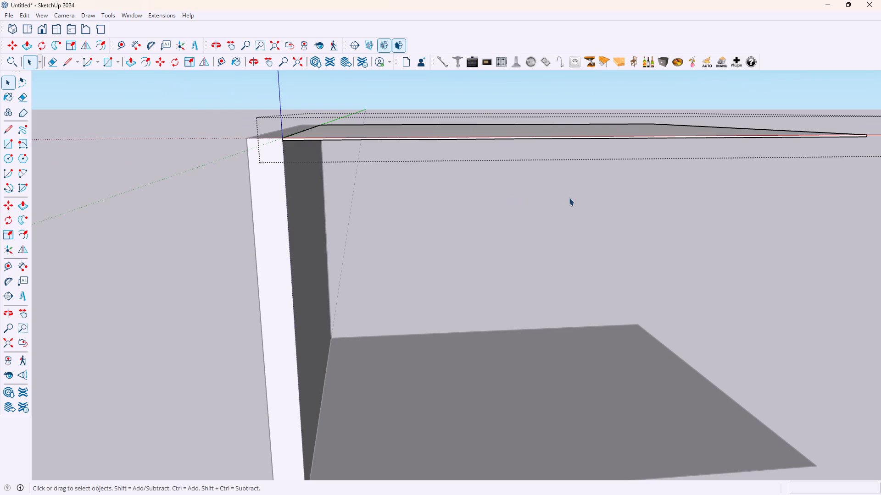
pyautogui.moveTo(693, 202); pyautogui.dragTo(614, 202, button='middle')
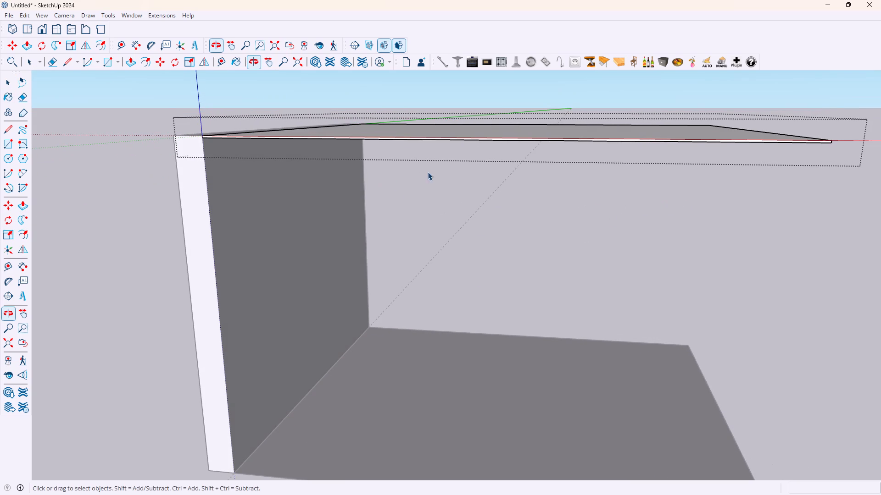
pyautogui.scroll(2, 442, 170)
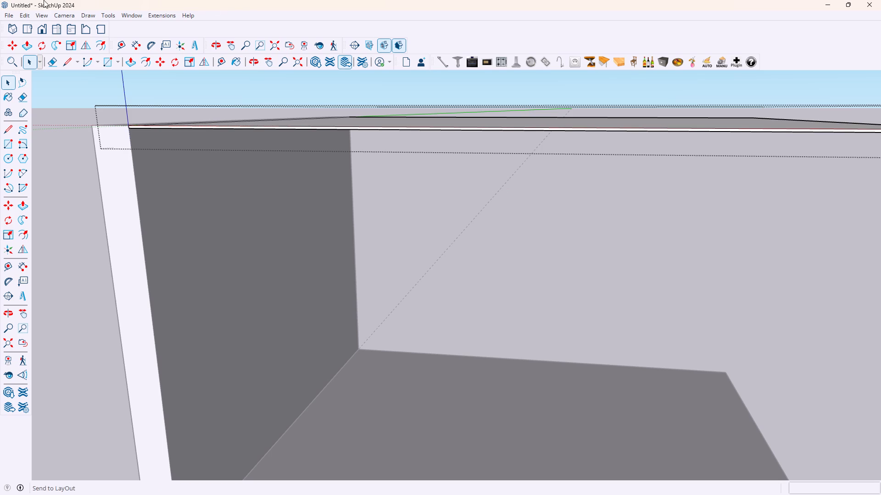
# Inspect the ceiling panel, wall and floor from the bottom view and angled views below.
pyautogui.click(103, 25)
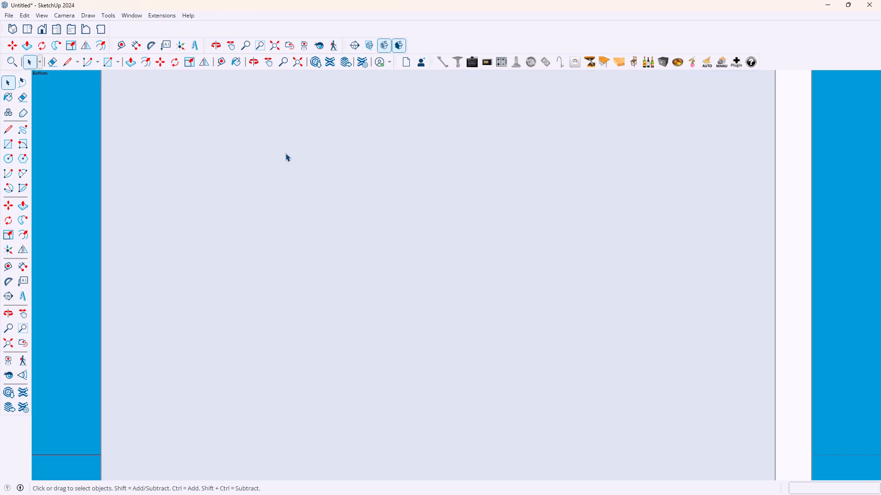
pyautogui.scroll(-10, 286, 154)
pyautogui.scroll(-4, 324, 138)
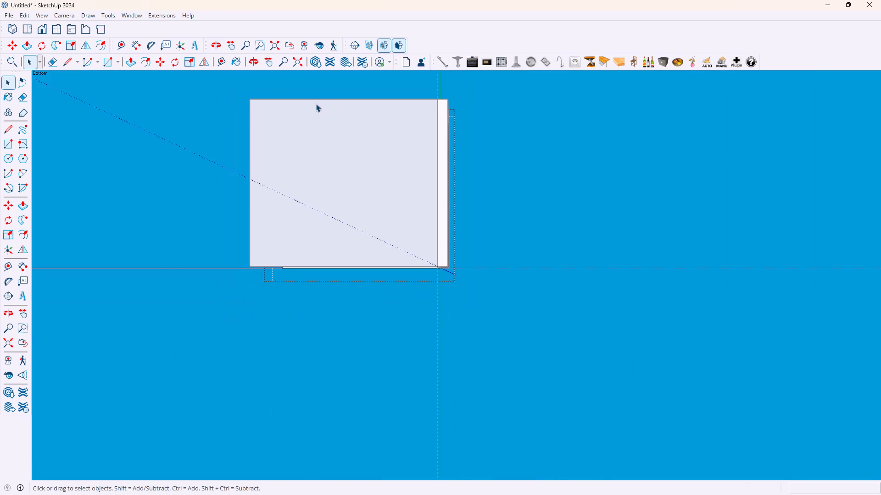
pyautogui.scroll(2, 316, 104)
pyautogui.scroll(-3, 315, 103)
pyautogui.moveTo(301, 218); pyautogui.dragTo(352, 116, button='middle')
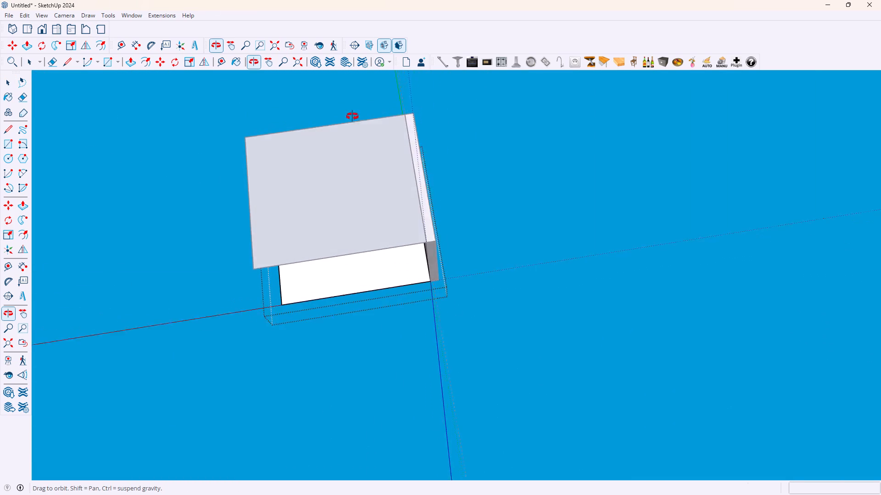
pyautogui.moveTo(352, 116); pyautogui.dragTo(329, 164, button='middle')
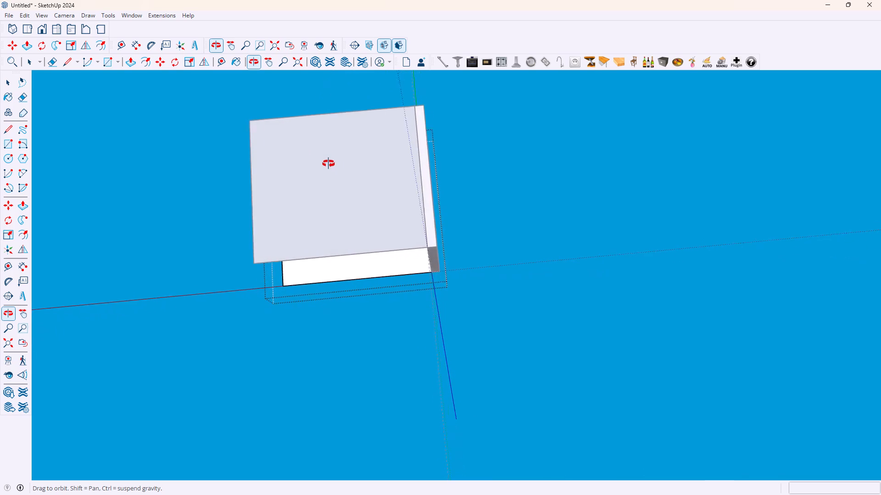
pyautogui.moveTo(329, 164); pyautogui.dragTo(309, 216, button='middle')
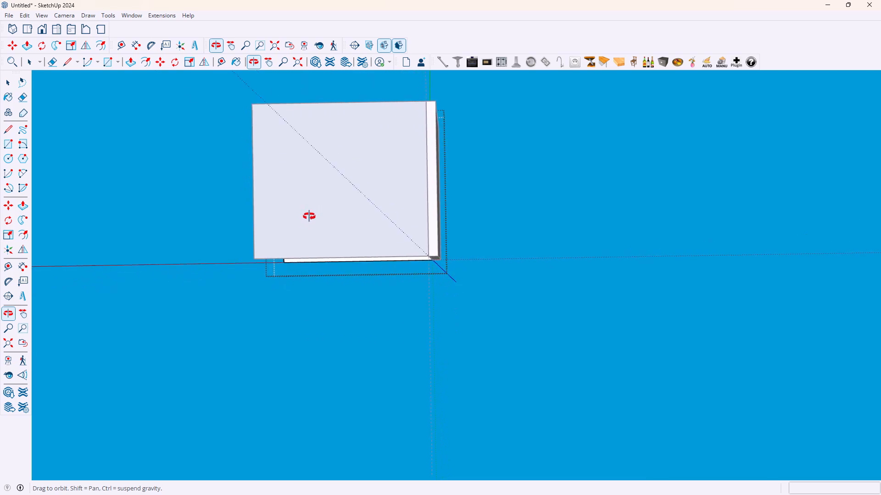
pyautogui.moveTo(309, 216); pyautogui.dragTo(327, 213, button='middle')
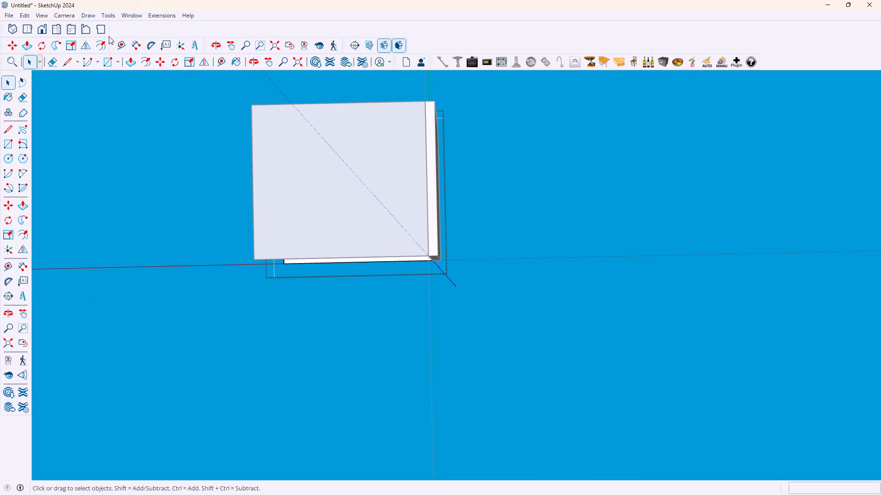
pyautogui.click(101, 29)
pyautogui.scroll(3, 471, 274)
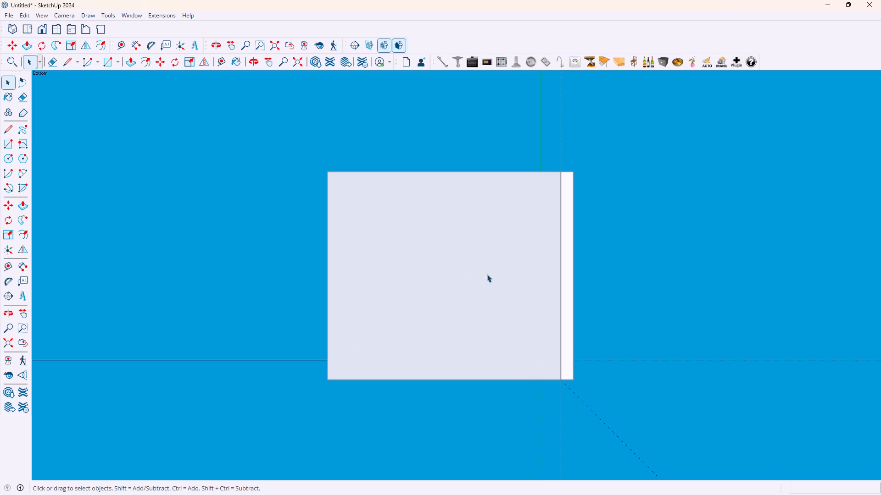
pyautogui.scroll(-1, 520, 387)
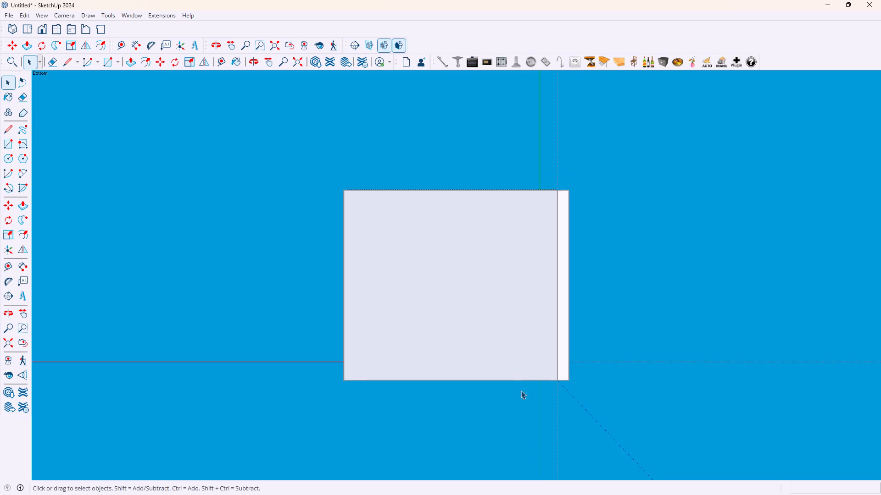
pyautogui.scroll(-3, 521, 390)
pyautogui.scroll(3, 518, 412)
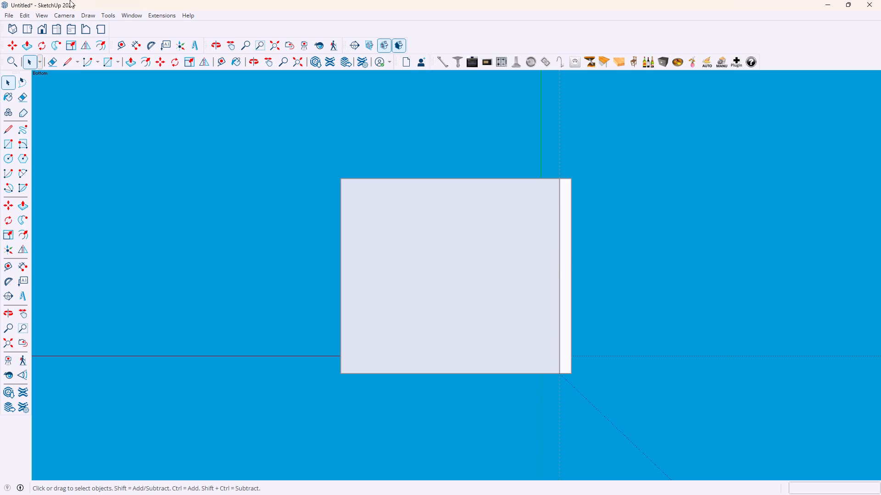
pyautogui.click(17, 36)
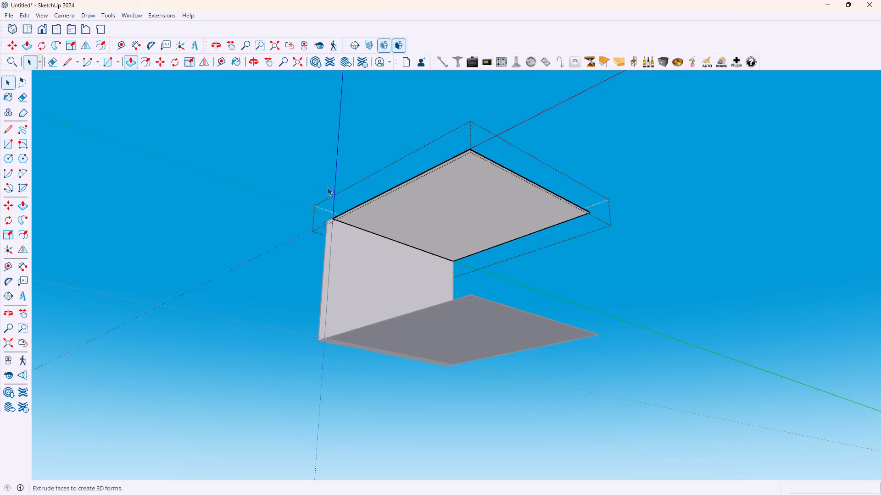
# Switch to the bottom view to see the underside of the ceiling panel.
pyautogui.click(106, 27)
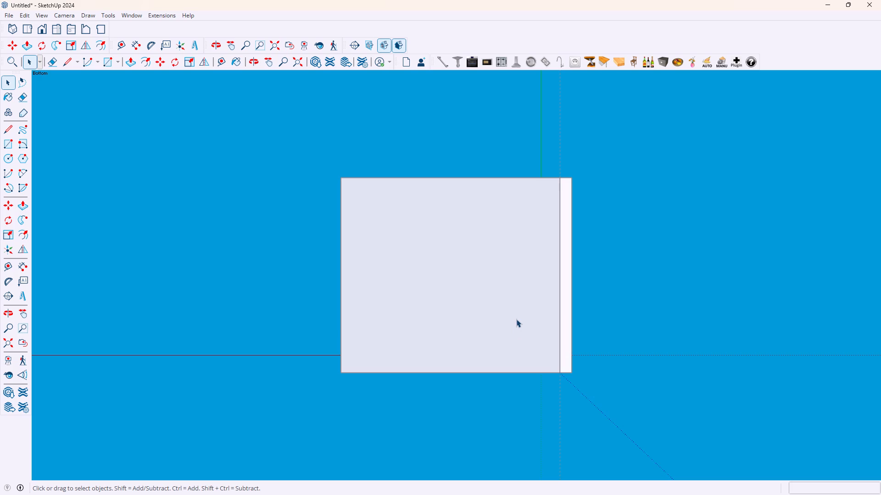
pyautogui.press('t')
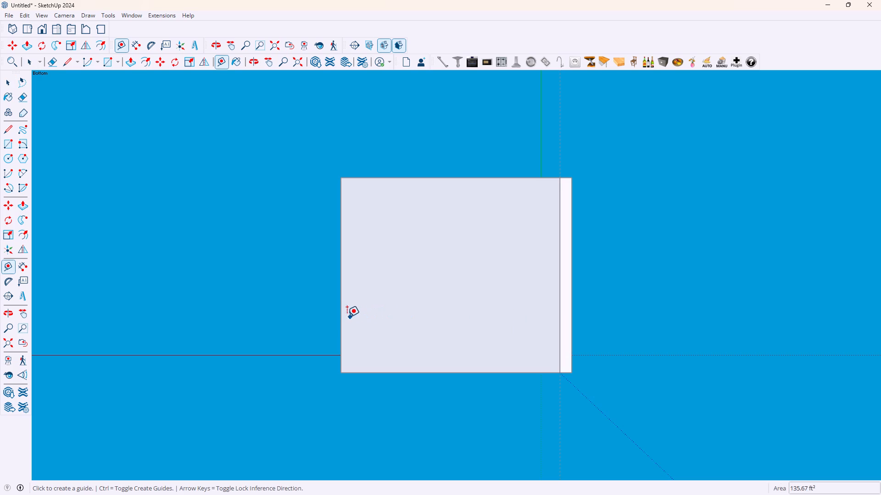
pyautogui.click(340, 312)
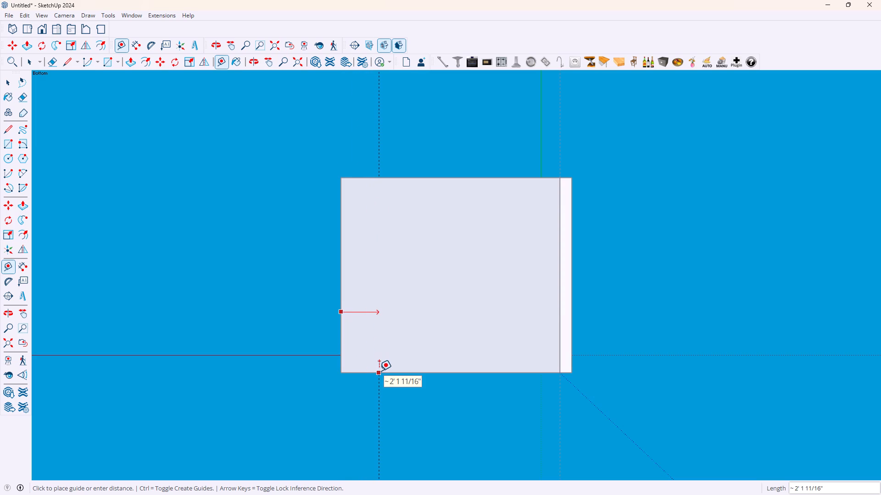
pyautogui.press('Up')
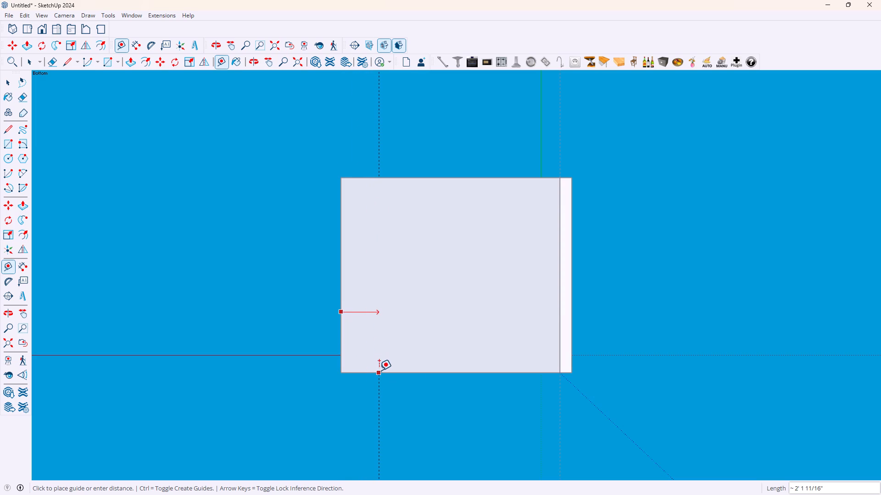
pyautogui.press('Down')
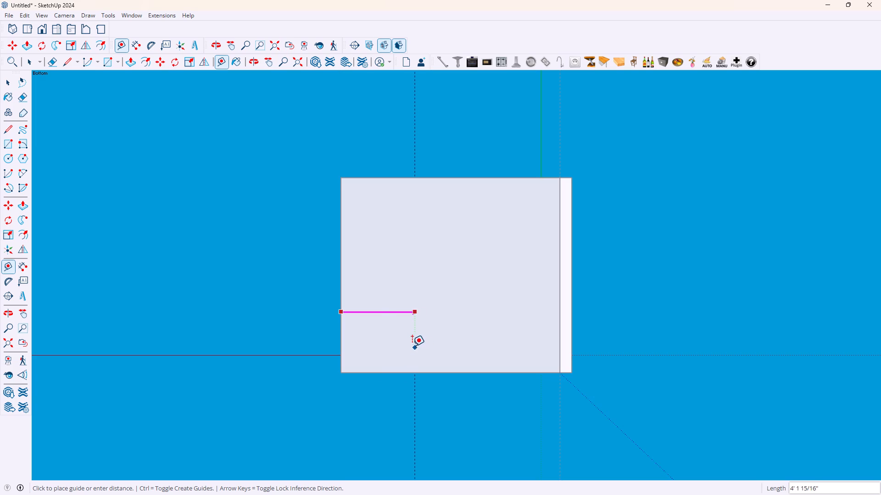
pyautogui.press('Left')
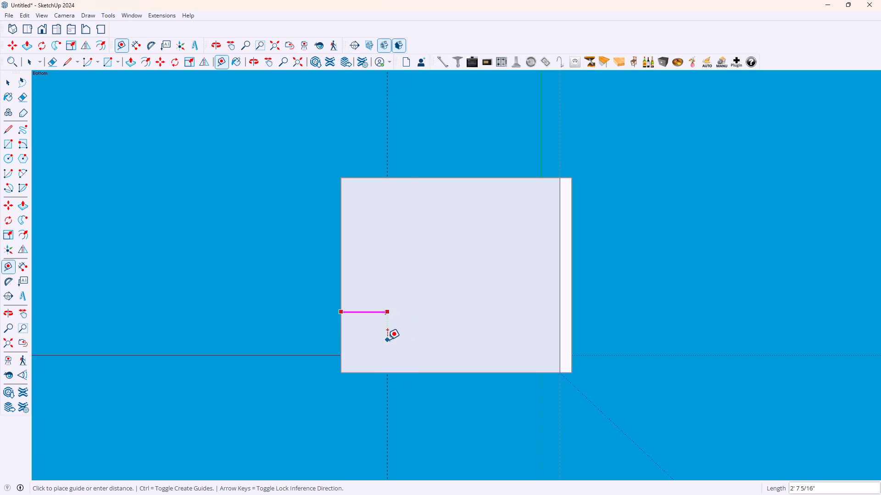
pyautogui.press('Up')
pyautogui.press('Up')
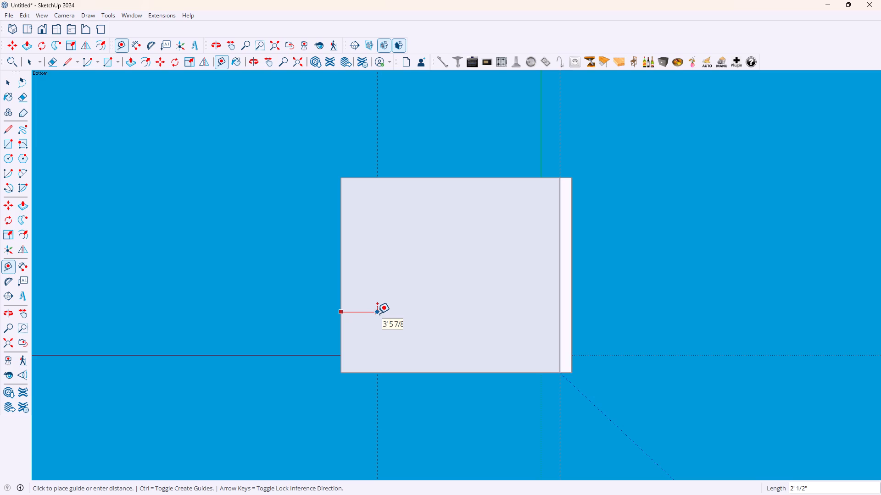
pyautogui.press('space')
# Place a Tape Measure guide on the ceiling panel 2' in from the edge opposite the wall.
pyautogui.scroll(5, 351, 301)
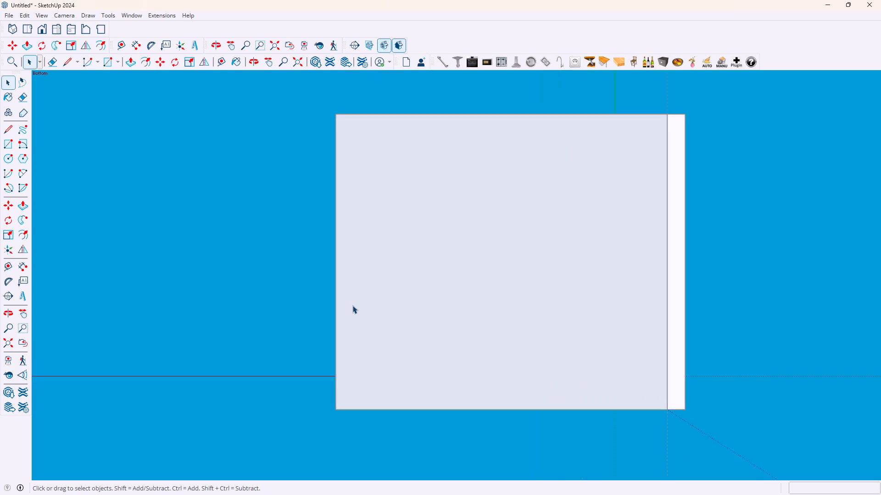
pyautogui.scroll(5, 352, 305)
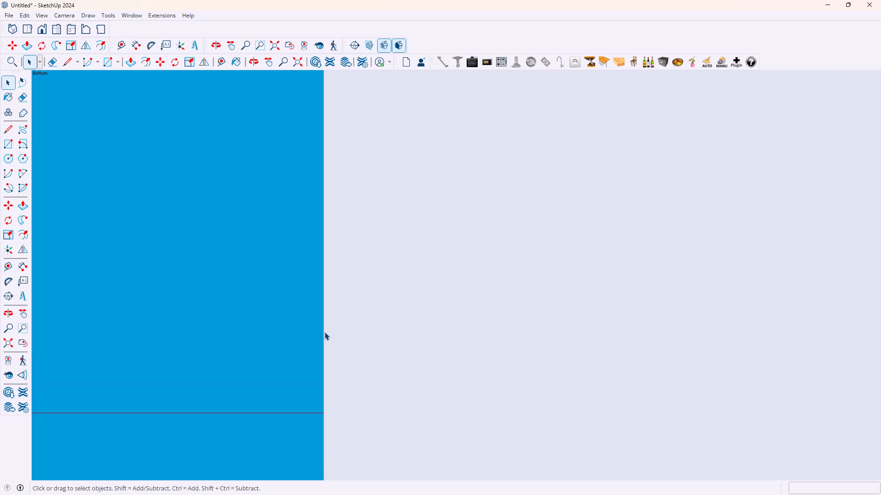
pyautogui.press('t')
pyautogui.click(326, 332)
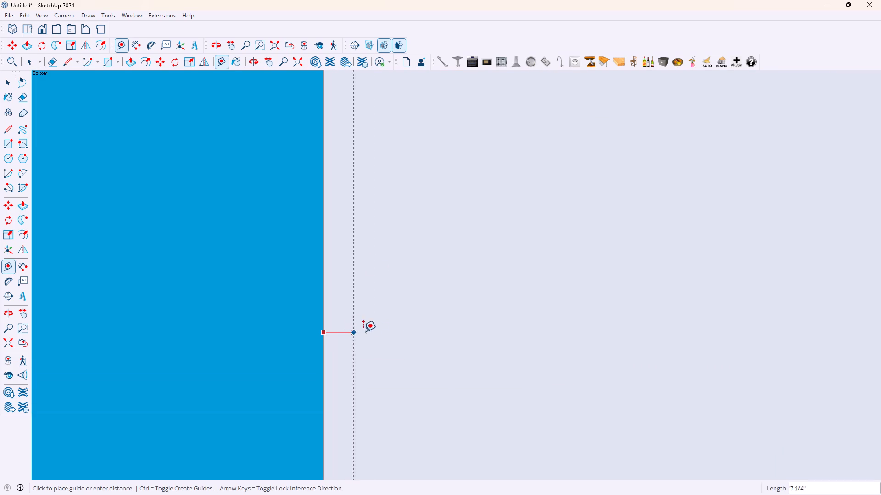
pyautogui.scroll(-6, 450, 327)
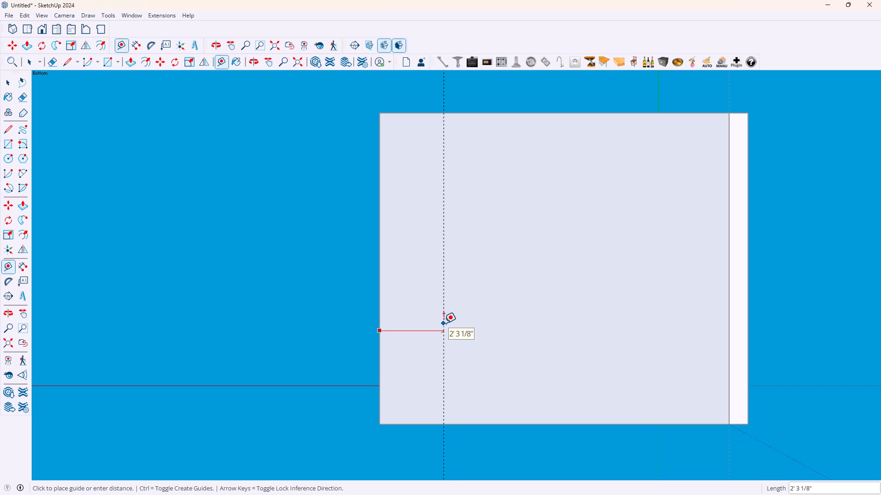
pyautogui.write("2'")
pyautogui.press('Return')
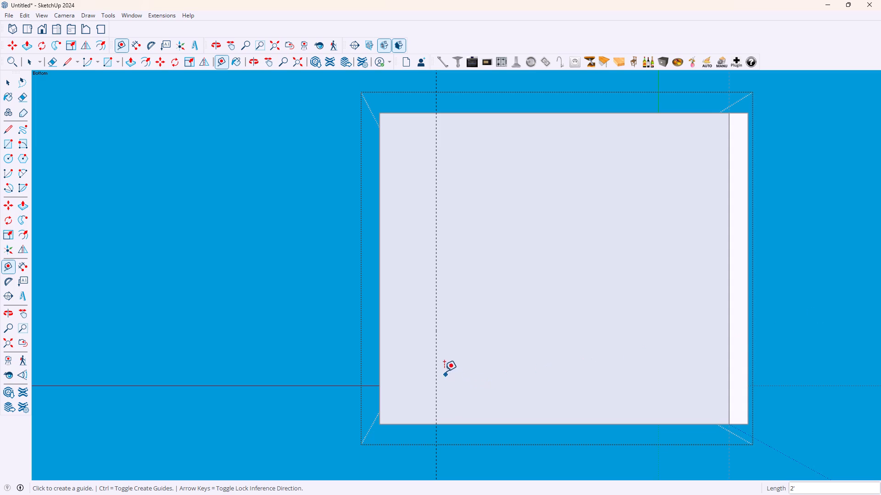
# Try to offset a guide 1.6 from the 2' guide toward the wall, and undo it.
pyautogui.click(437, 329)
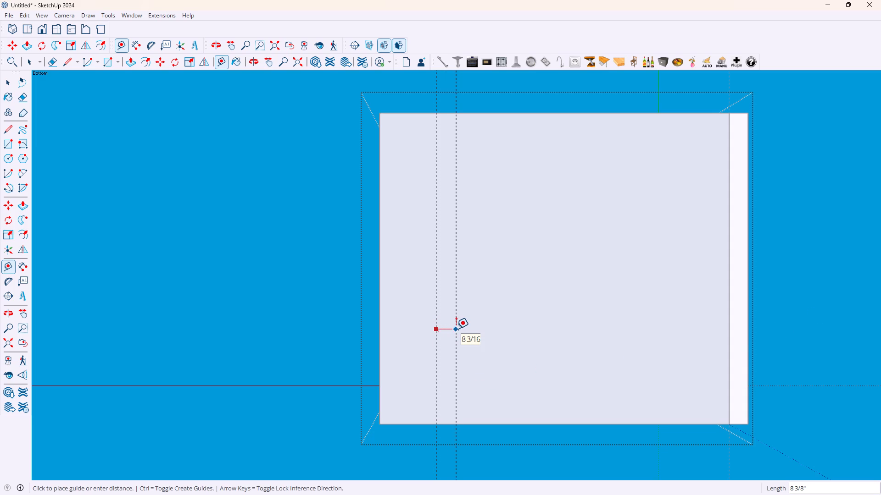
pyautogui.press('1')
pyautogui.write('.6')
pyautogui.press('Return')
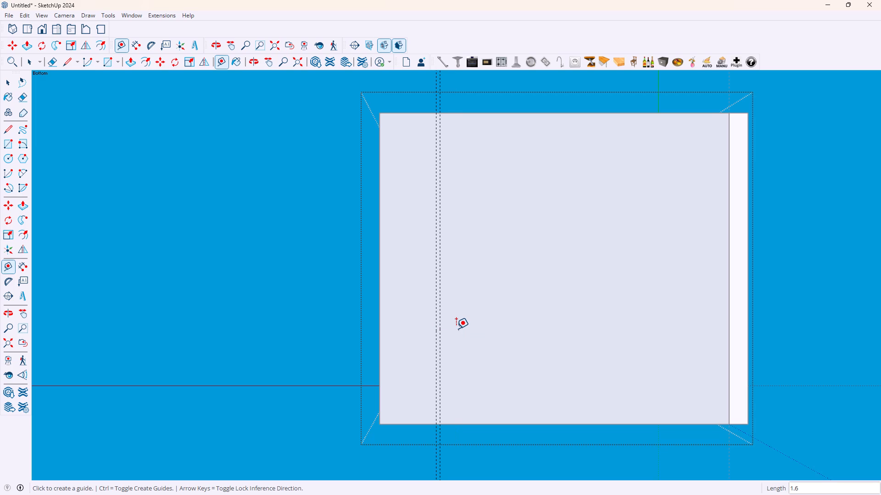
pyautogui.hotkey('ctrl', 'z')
# Offset a guide 1'.6 from the 2' guide toward the wall.
pyautogui.click(436, 331)
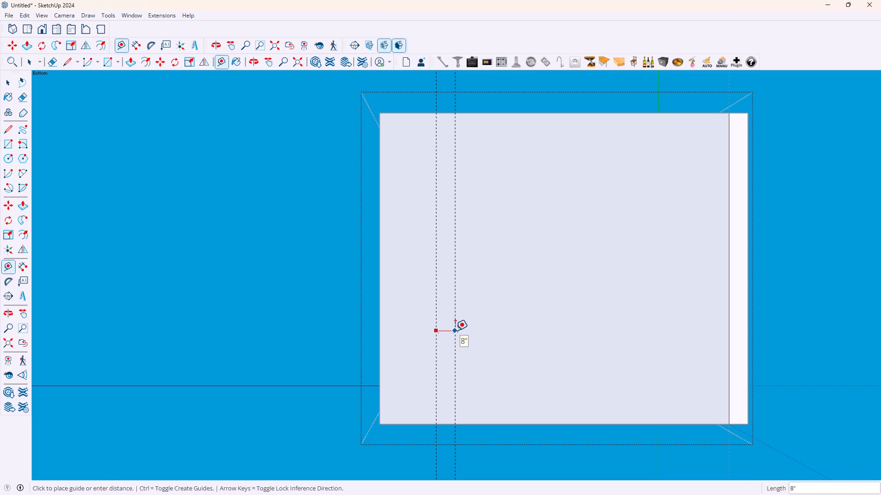
pyautogui.press('1')
pyautogui.press("'")
pyautogui.write('.6')
pyautogui.press('Return')
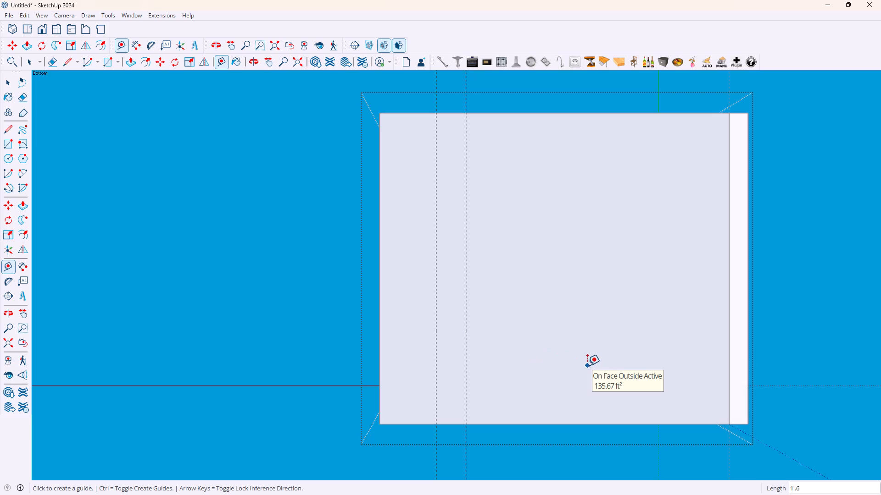
# Place a guide 1'6 in from the wall's inner edge and another 1' further inward from it.
pyautogui.click(729, 343)
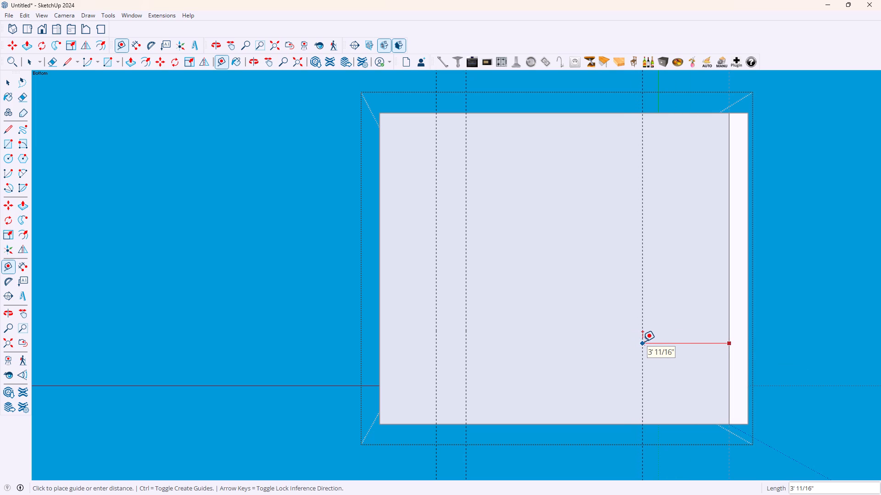
pyautogui.press('1')
pyautogui.press("'")
pyautogui.press('6')
pyautogui.press('Return')
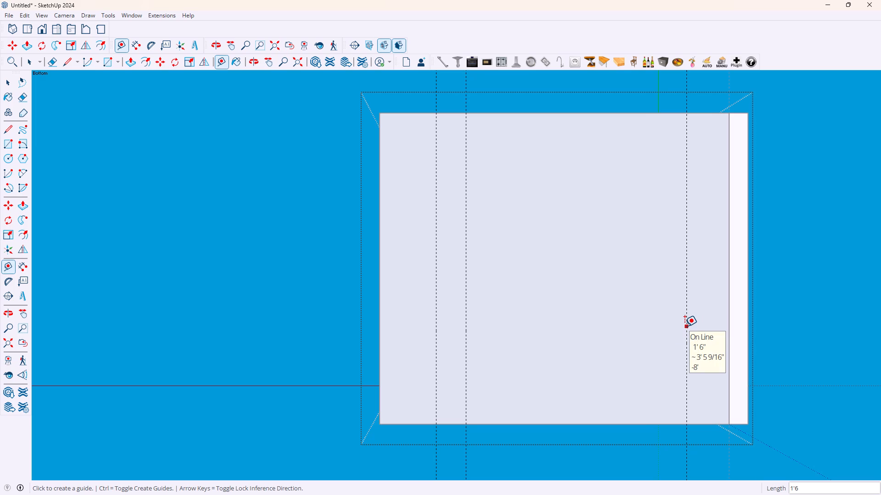
pyautogui.click(685, 326)
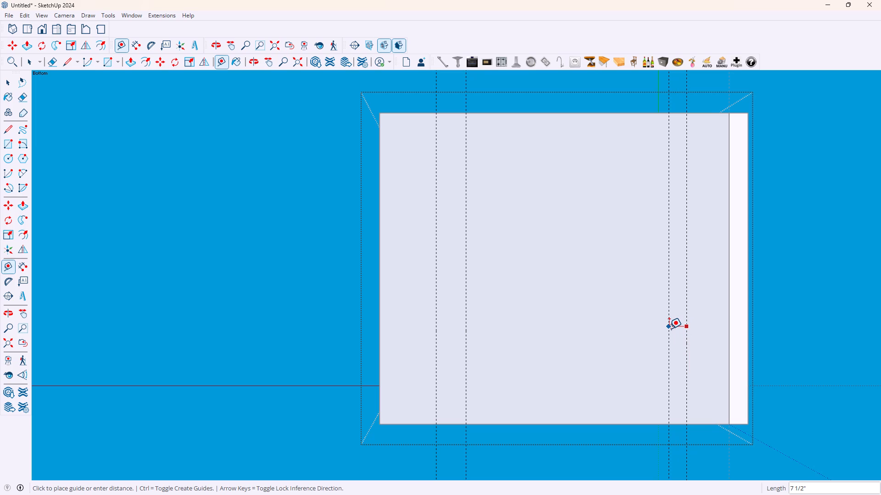
pyautogui.write("1'")
pyautogui.press('Return')
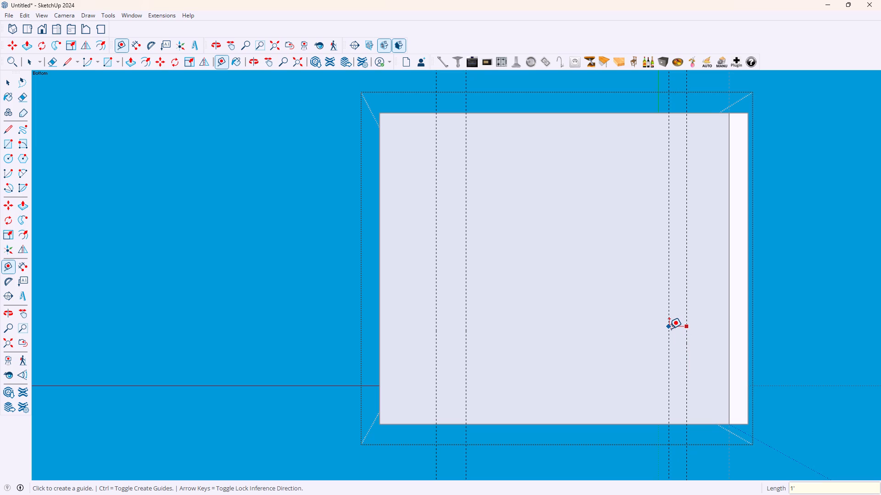
# Offset a guide 1' toward the wall from the 1'.6 guide near the panel's opposite end.
pyautogui.click(467, 301)
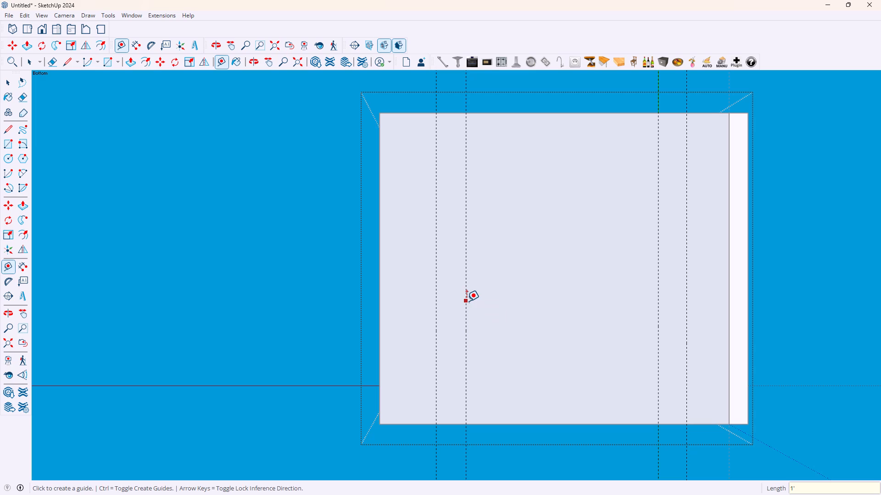
pyautogui.write("1'")
pyautogui.press('Return')
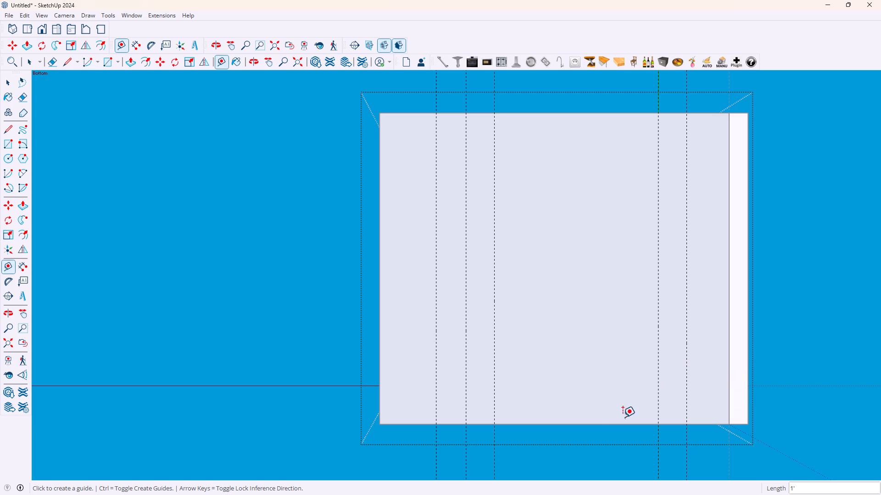
# Place a guide perpendicular to the wall 1'.6 in from the side edge nearest the red axis, and another 3'7 beyond it.
pyautogui.click(585, 425)
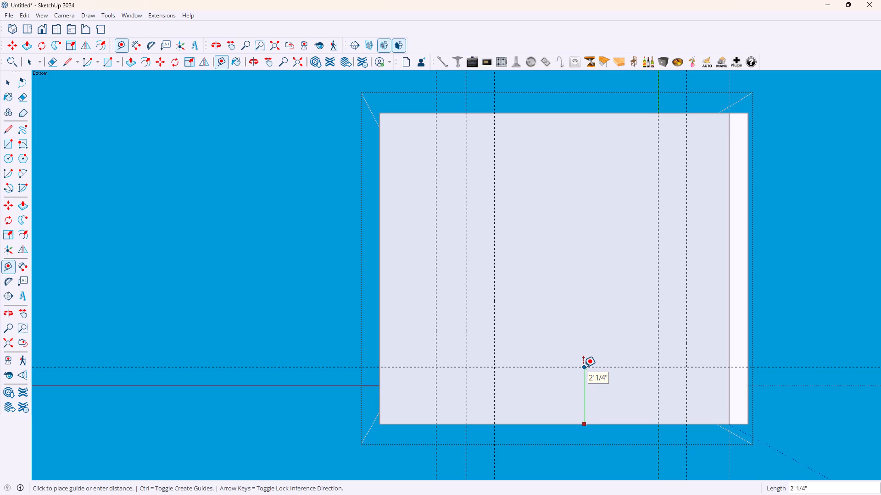
pyautogui.write("1'.6")
pyautogui.press('Return')
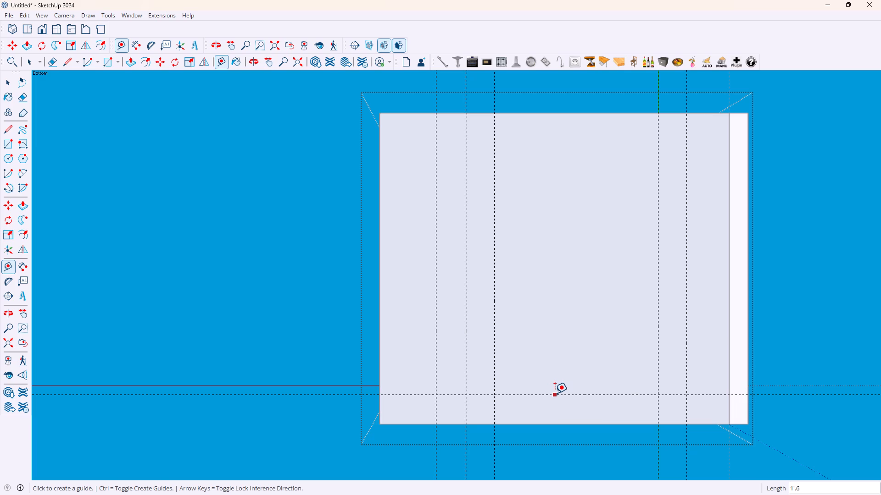
pyautogui.click(555, 393)
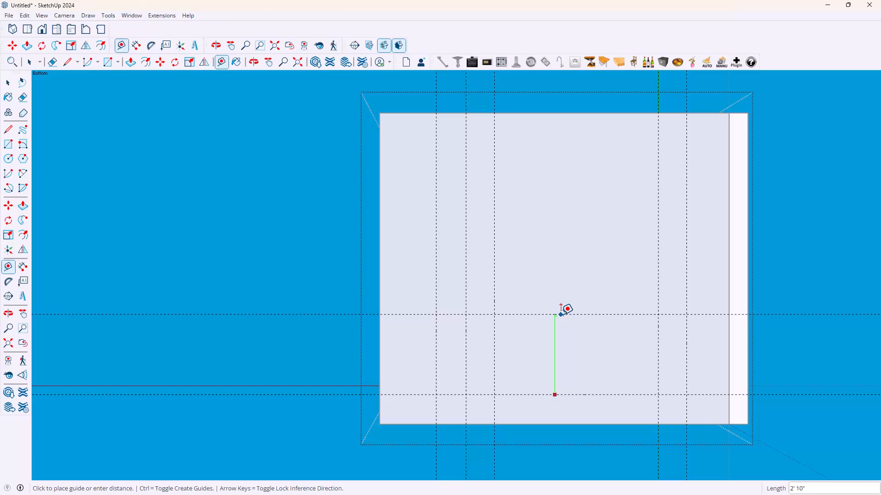
pyautogui.write("3'")
pyautogui.press('7')
pyautogui.press('Return')
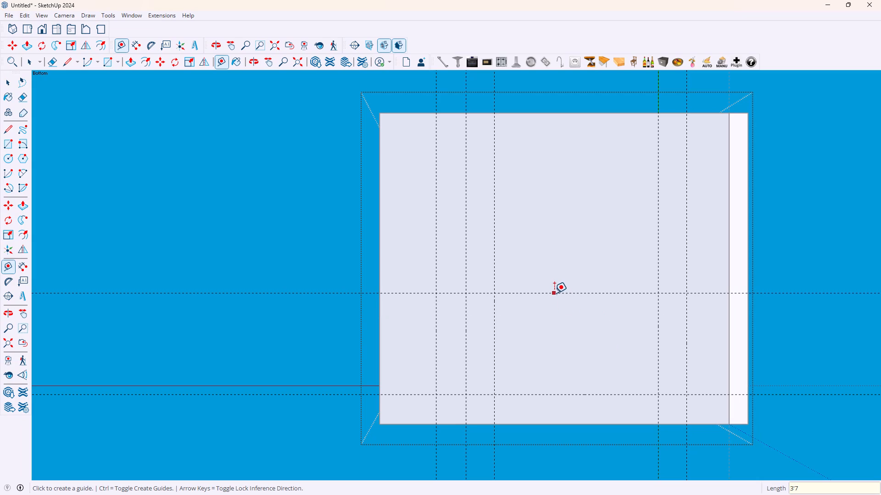
# Offset a guide 10 inches further inward from the 3'7 guide, away from the red axis.
pyautogui.click(554, 293)
pyautogui.write('10')
pyautogui.press('Return')
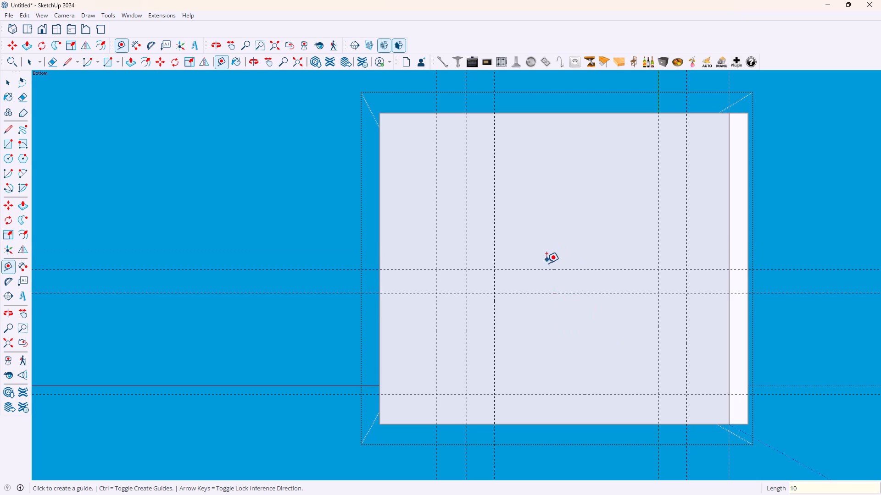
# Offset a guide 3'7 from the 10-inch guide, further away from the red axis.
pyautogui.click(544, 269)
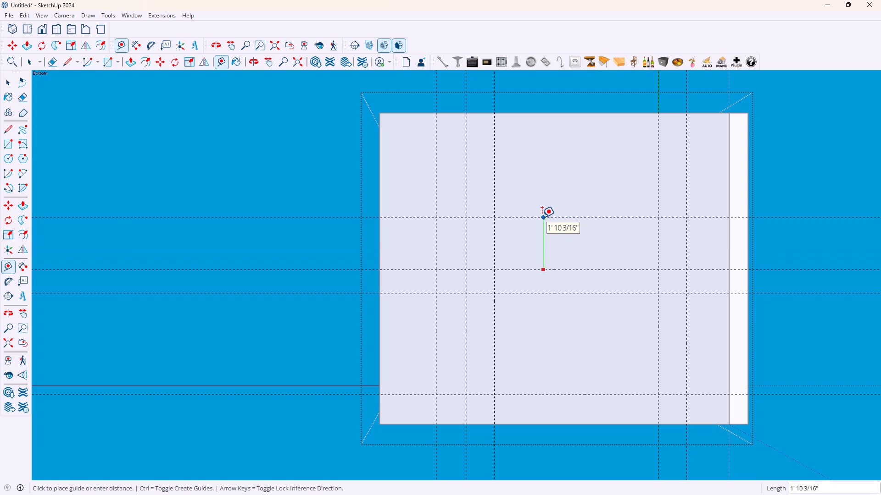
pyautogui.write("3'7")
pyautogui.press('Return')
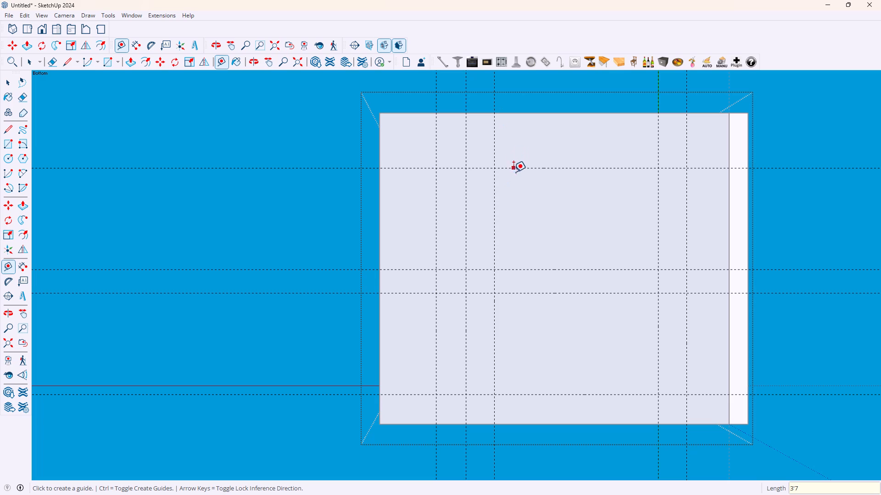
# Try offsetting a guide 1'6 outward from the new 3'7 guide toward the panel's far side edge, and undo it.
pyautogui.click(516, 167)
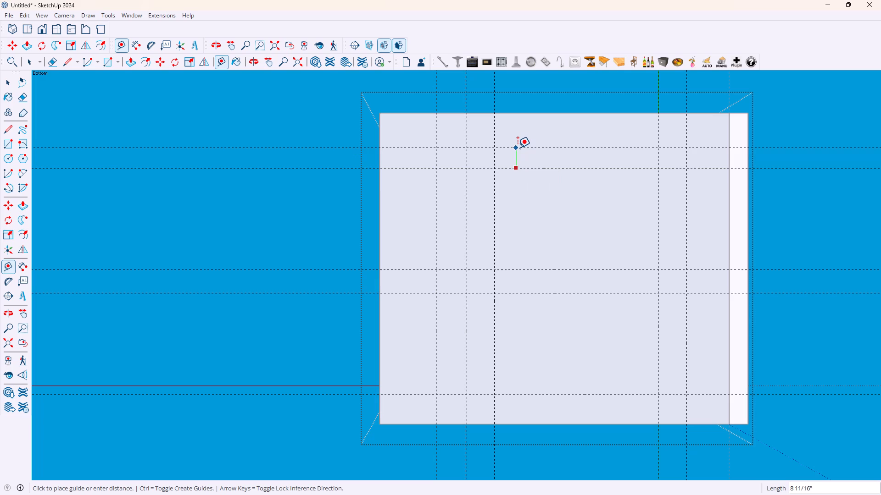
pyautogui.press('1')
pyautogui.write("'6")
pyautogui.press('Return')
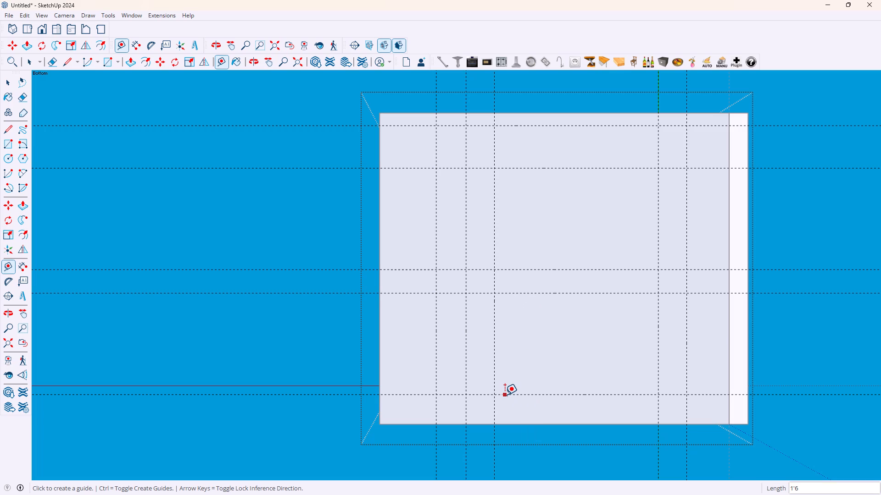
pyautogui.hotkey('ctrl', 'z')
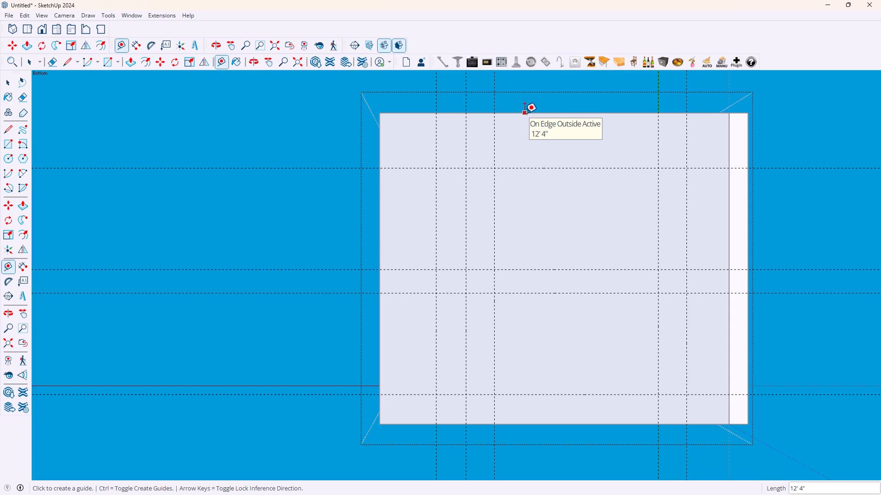
# Place a guide perpendicular to the wall, 1'6 in from the side edge farthest from the red axis.
pyautogui.click(524, 113)
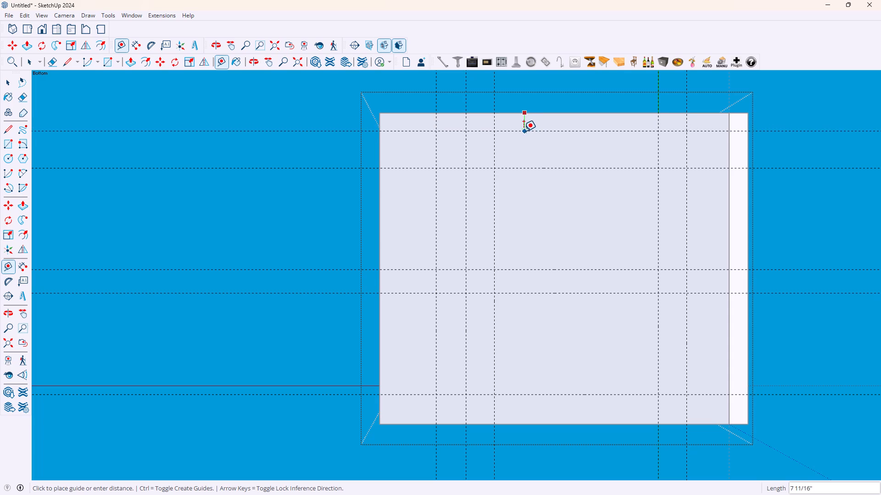
pyautogui.press('1')
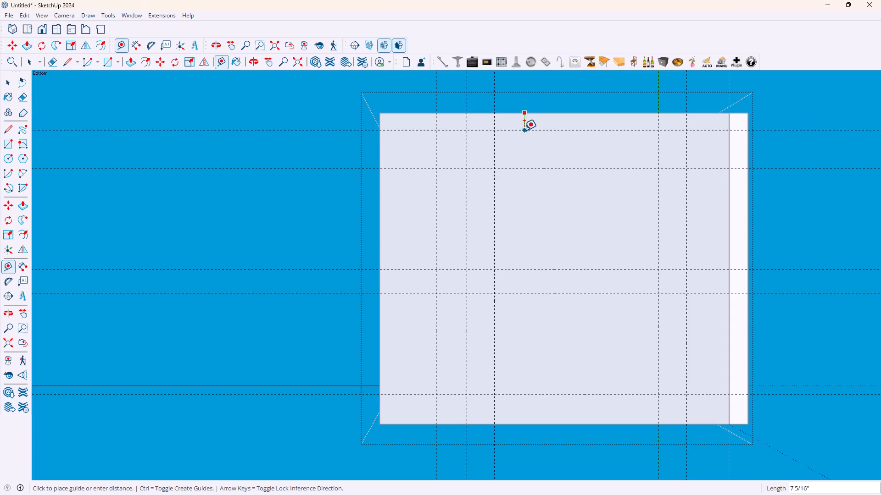
pyautogui.write("'6")
pyautogui.press('Return')
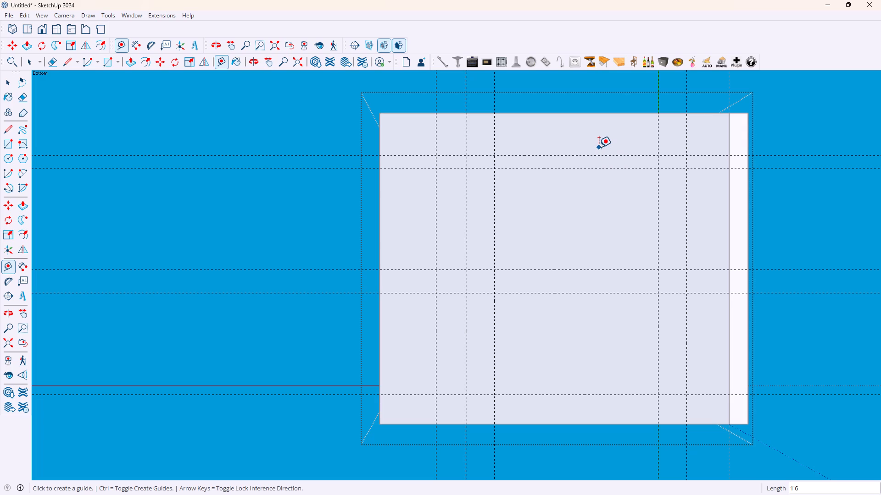
# Erase the other four guides perpendicular to the wall, keeping only the 1'6 guide near the far side edge.
pyautogui.press('e')
pyautogui.moveTo(591, 167); pyautogui.dragTo(591, 181)
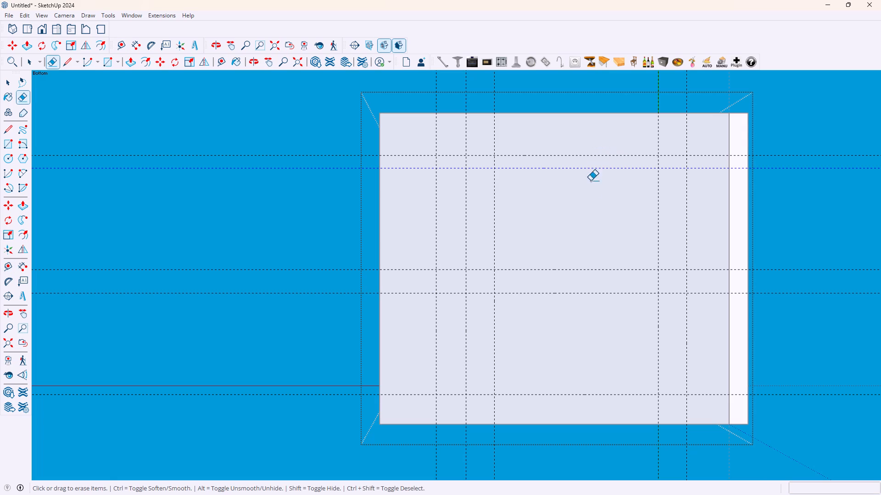
pyautogui.moveTo(591, 181); pyautogui.dragTo(584, 405)
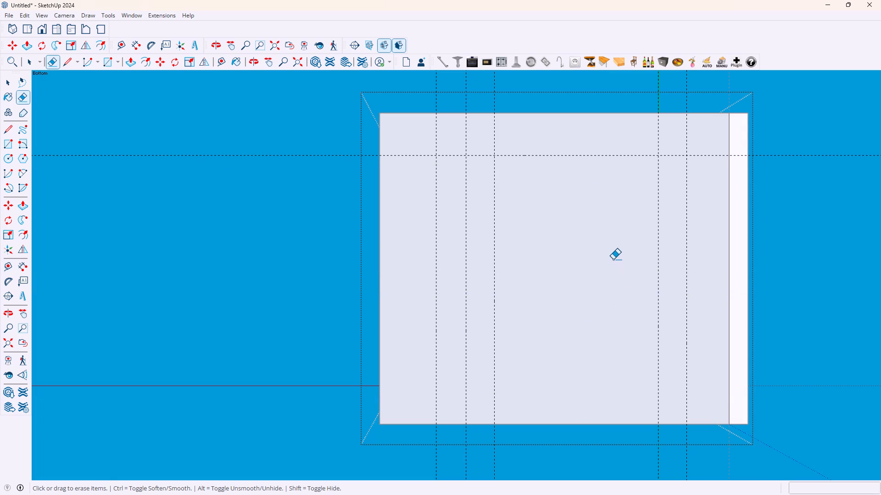
pyautogui.press('space')
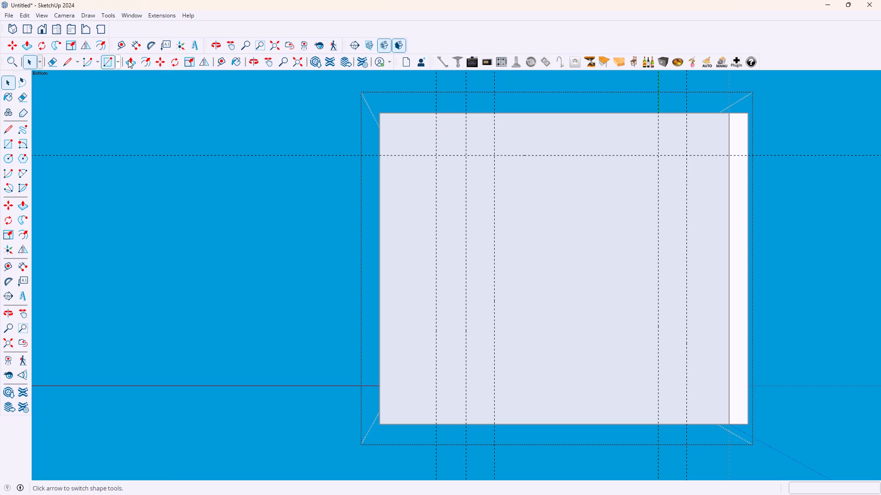
# Check the spacing between the two guides nearest the panel end opposite the wall with a temporary linear dimension.
pyautogui.click(22, 270)
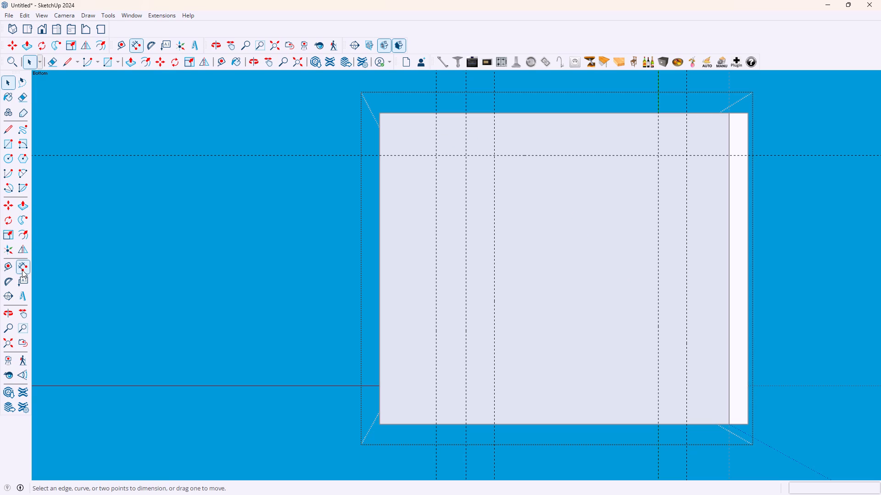
pyautogui.click(435, 156)
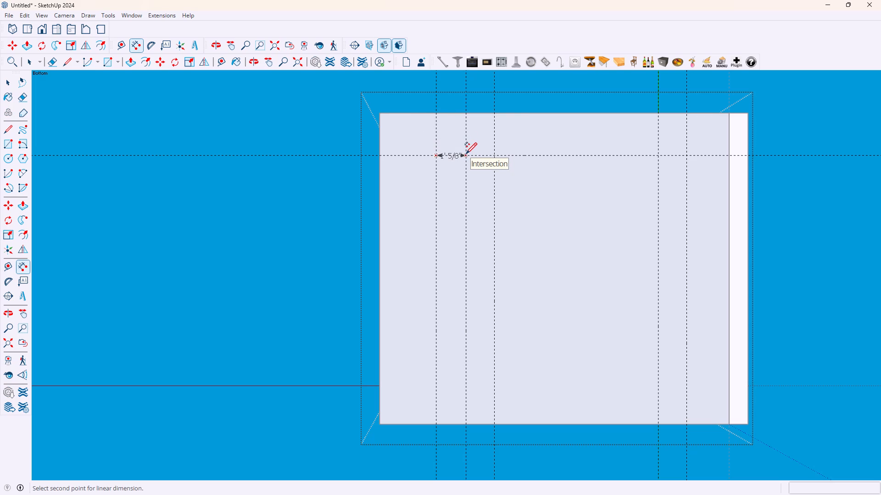
pyautogui.scroll(13, 466, 153)
pyautogui.scroll(-6, 466, 153)
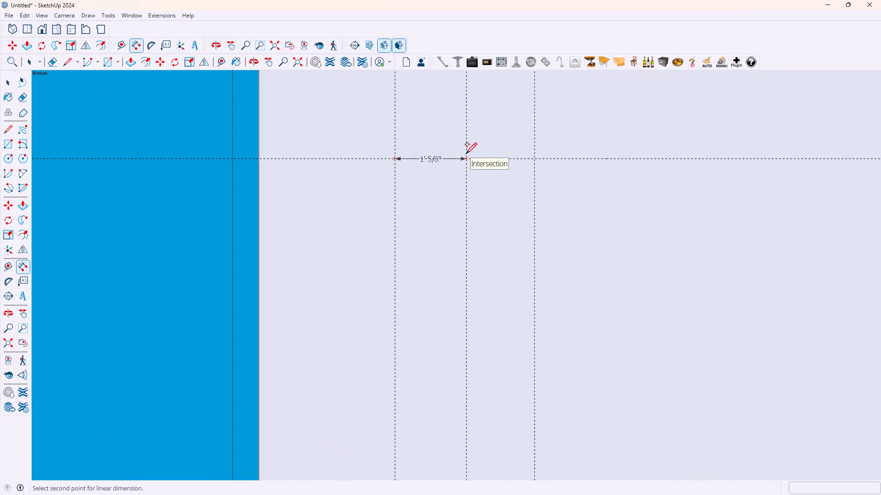
pyautogui.scroll(-11, 466, 153)
pyautogui.scroll(4, 466, 153)
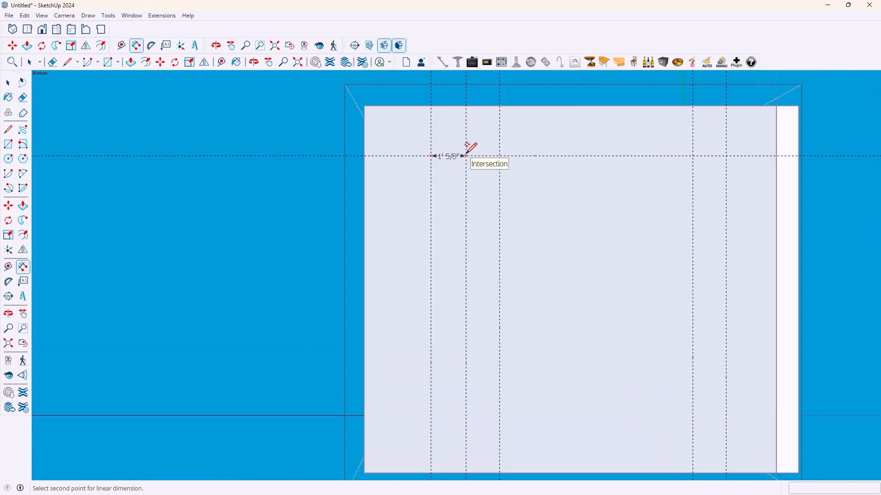
pyautogui.press('space')
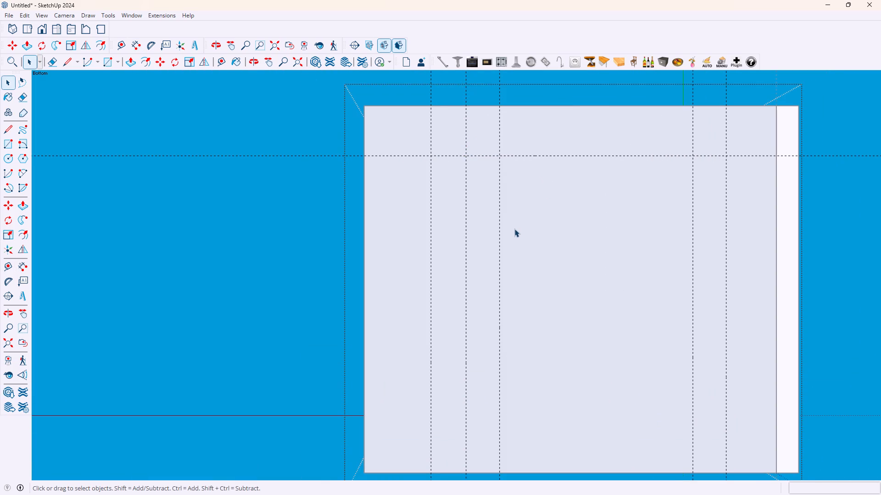
# Erase the four guides parallel to the wall, keeping only the one nearest the panel's opposite end.
pyautogui.press('e')
pyautogui.moveTo(447, 227); pyautogui.dragTo(585, 221)
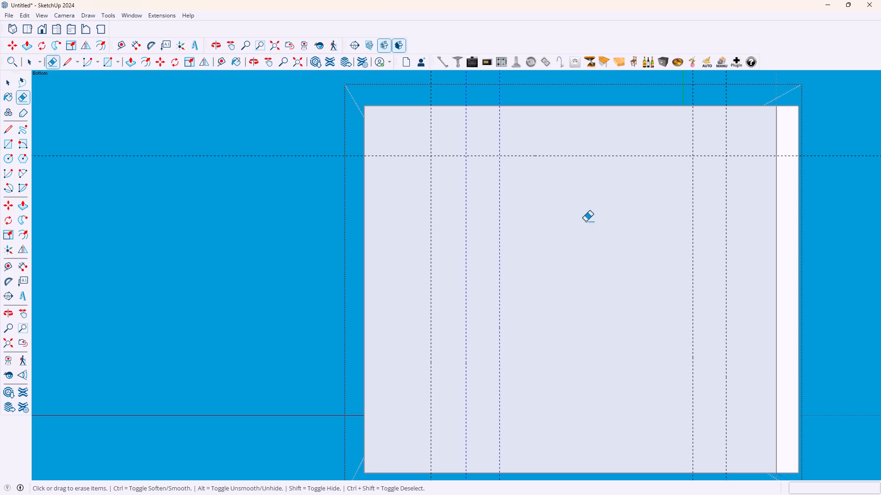
pyautogui.moveTo(585, 221); pyautogui.dragTo(733, 223)
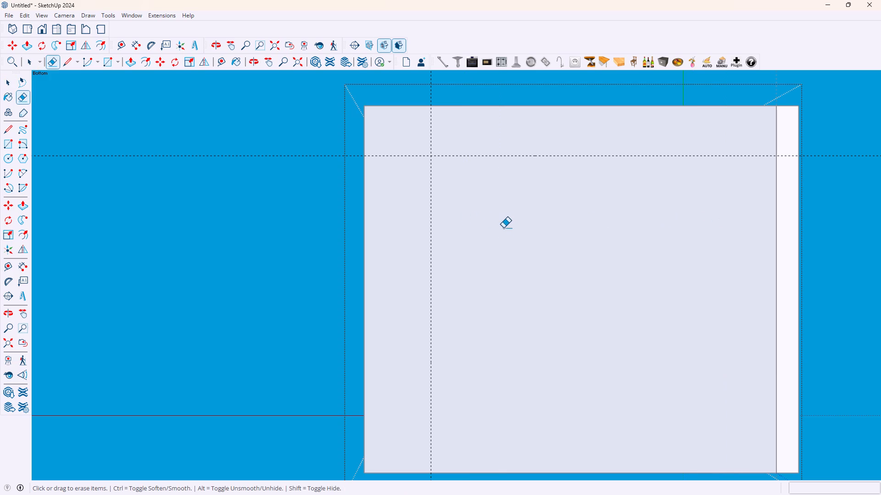
pyautogui.press('space')
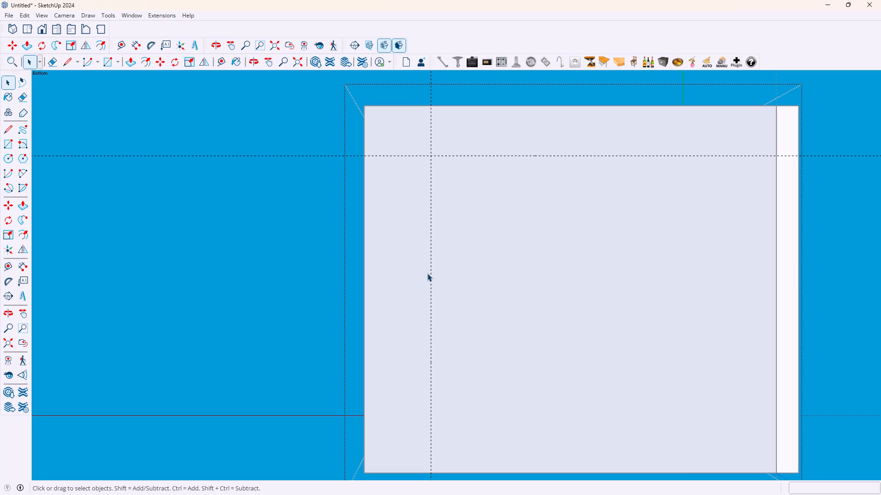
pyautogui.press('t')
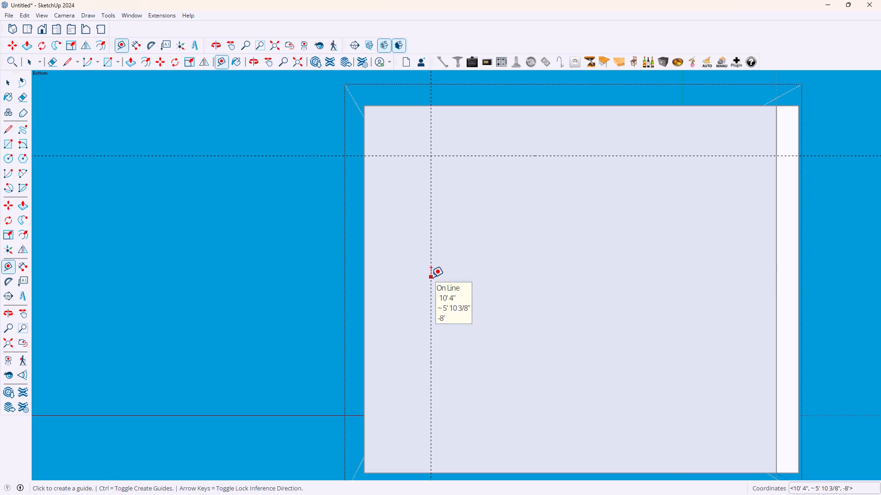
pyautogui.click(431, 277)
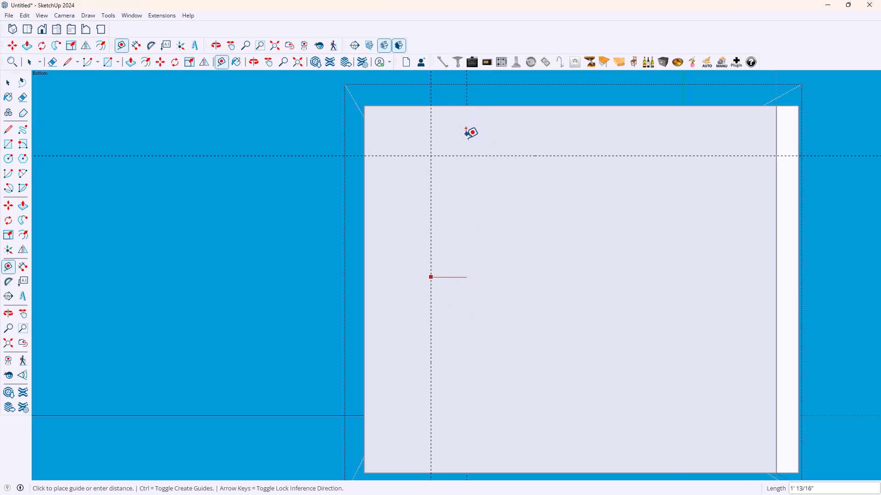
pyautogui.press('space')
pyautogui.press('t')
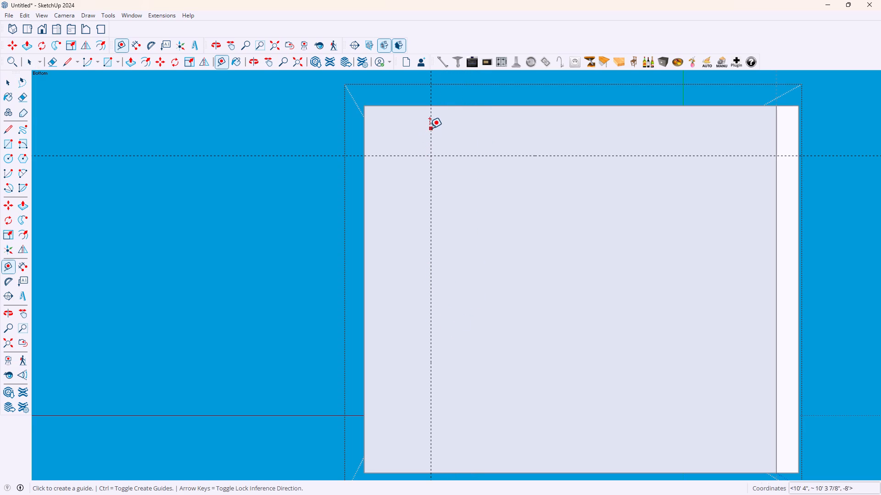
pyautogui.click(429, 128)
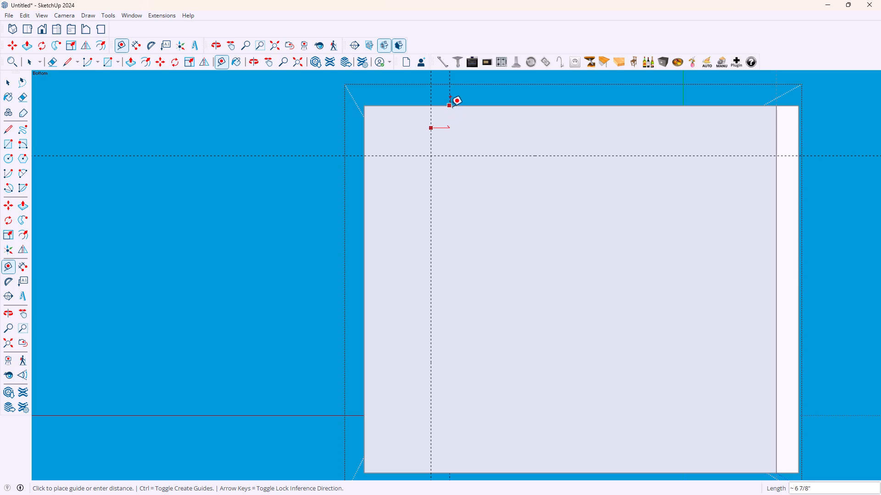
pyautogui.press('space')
# Offset a guide 1'6 toward the wall from the remaining guide near the panel's opposite end.
pyautogui.scroll(10, 438, 114)
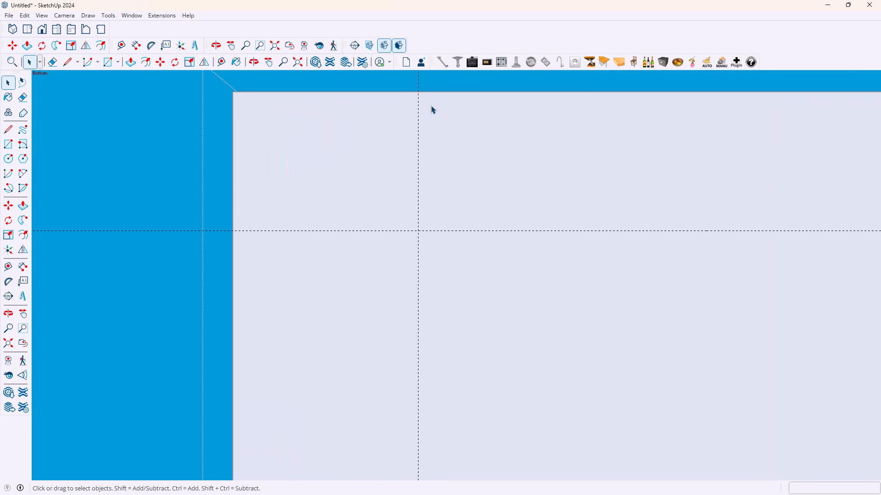
pyautogui.moveTo(429, 99); pyautogui.dragTo(430, 121, button='middle')
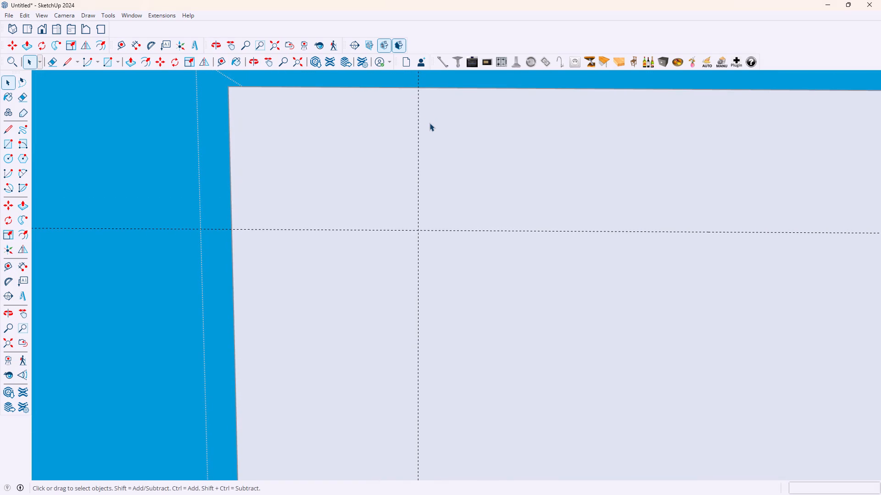
pyautogui.press('t')
pyautogui.click(416, 124)
pyautogui.scroll(1, 451, 125)
pyautogui.scroll(-4, 451, 125)
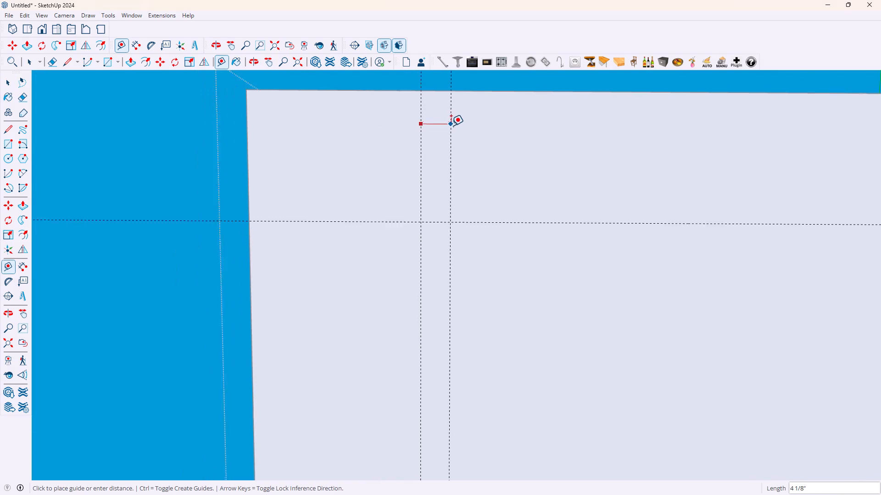
pyautogui.scroll(-8, 451, 126)
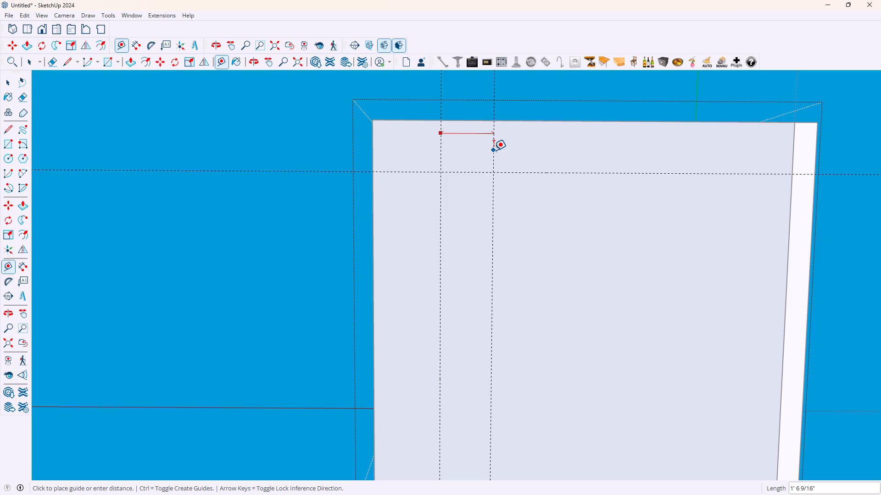
pyautogui.write("1'")
pyautogui.press('6')
pyautogui.press('Return')
# Offset a guide another 1' toward the wall from the new 1'6 guide.
pyautogui.scroll(-5, 494, 150)
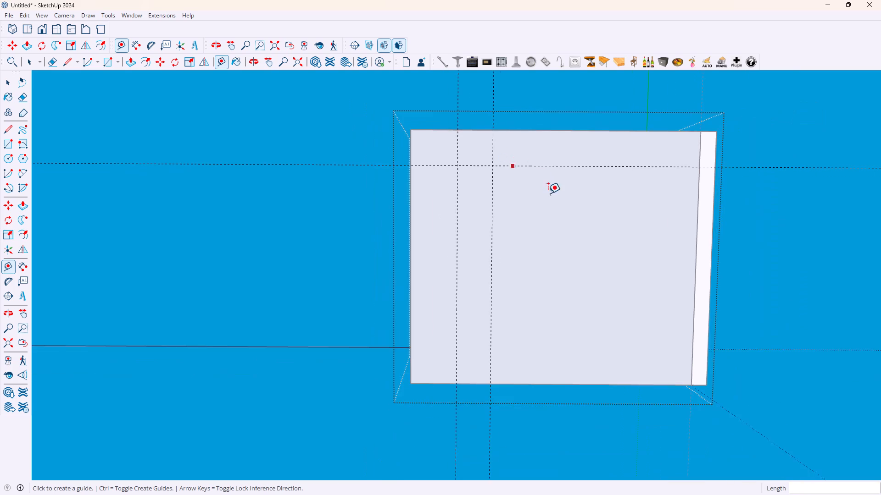
pyautogui.scroll(-1, 548, 193)
pyautogui.scroll(4, 582, 253)
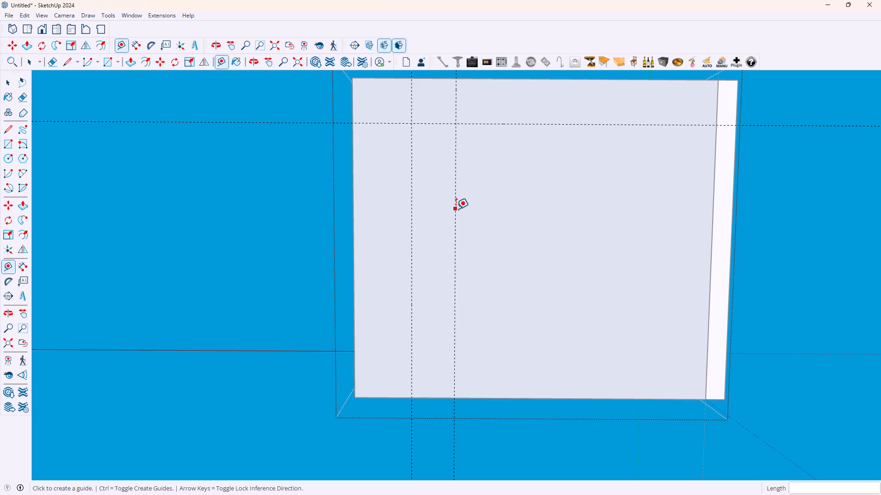
pyautogui.click(456, 209)
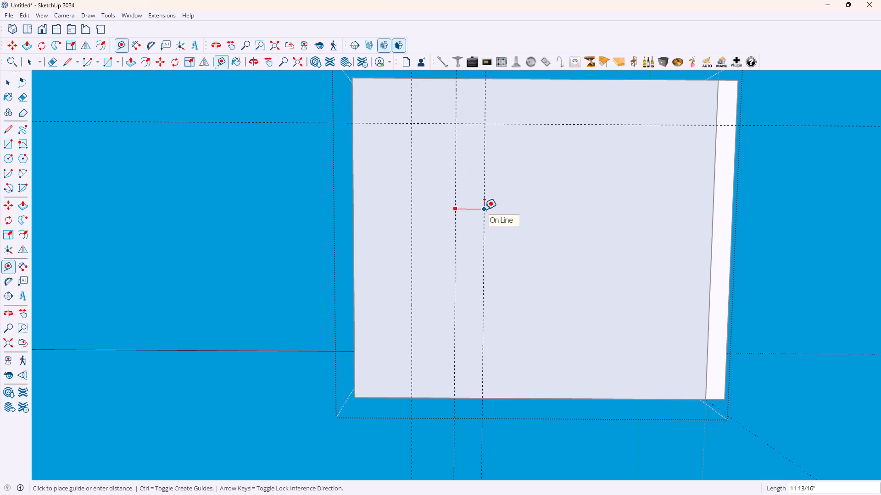
pyautogui.write("1'")
pyautogui.press('Return')
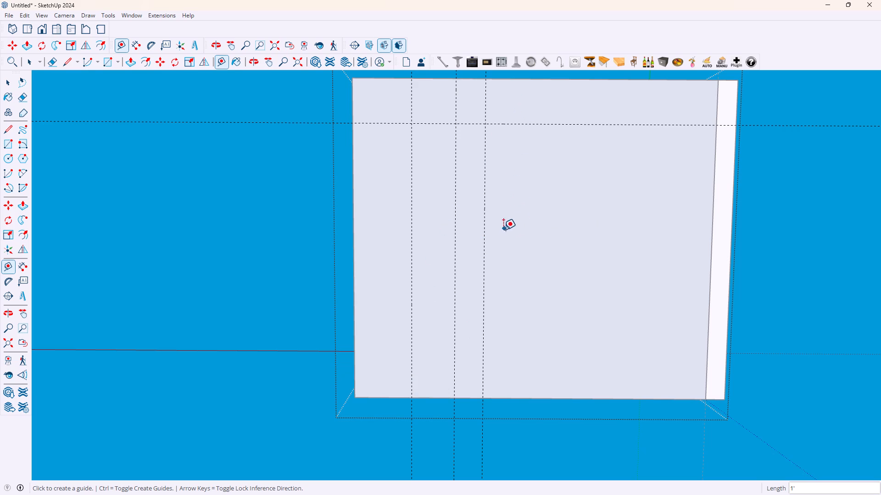
# Offset three successive guides toward the wall from the last 1' guide, spaced 2'9, 10" and 2'9.
pyautogui.click(484, 240)
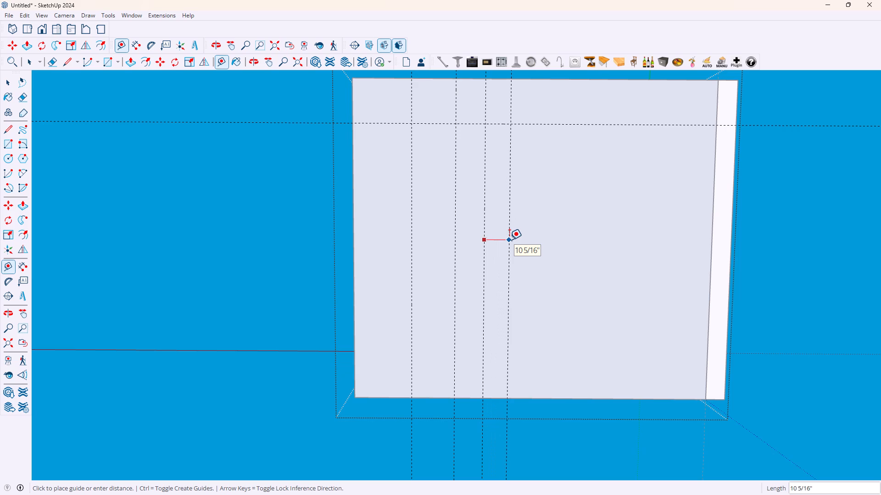
pyautogui.write("2'")
pyautogui.press('9')
pyautogui.press('Return')
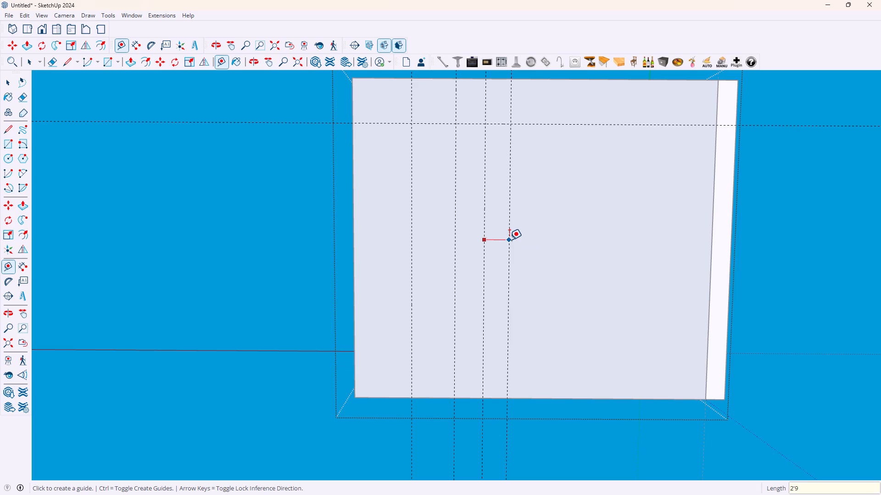
pyautogui.click(563, 267)
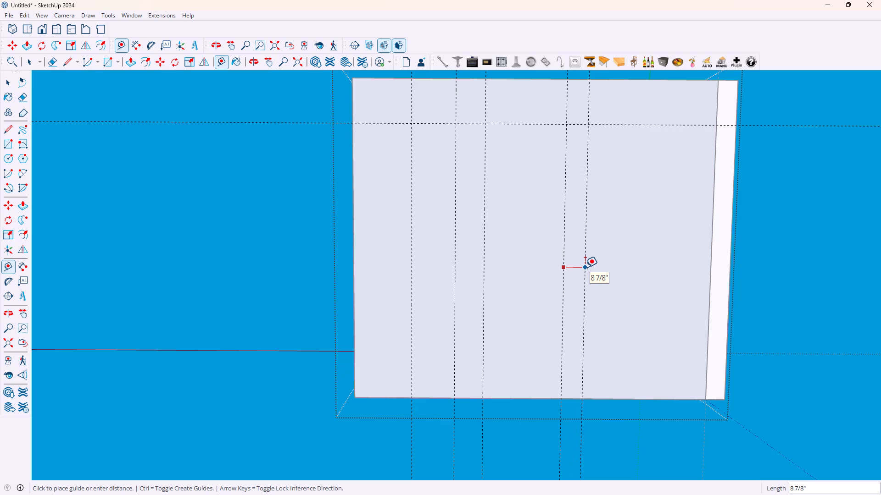
pyautogui.write('10')
pyautogui.press('Return')
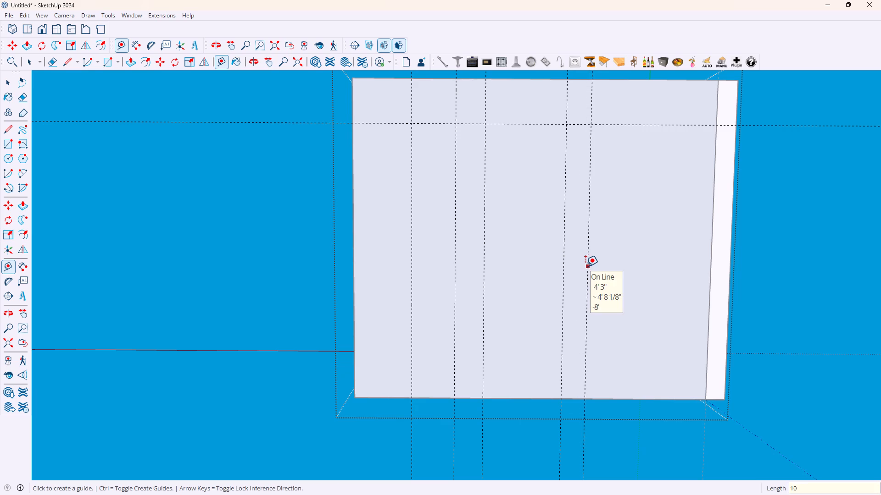
pyautogui.click(585, 266)
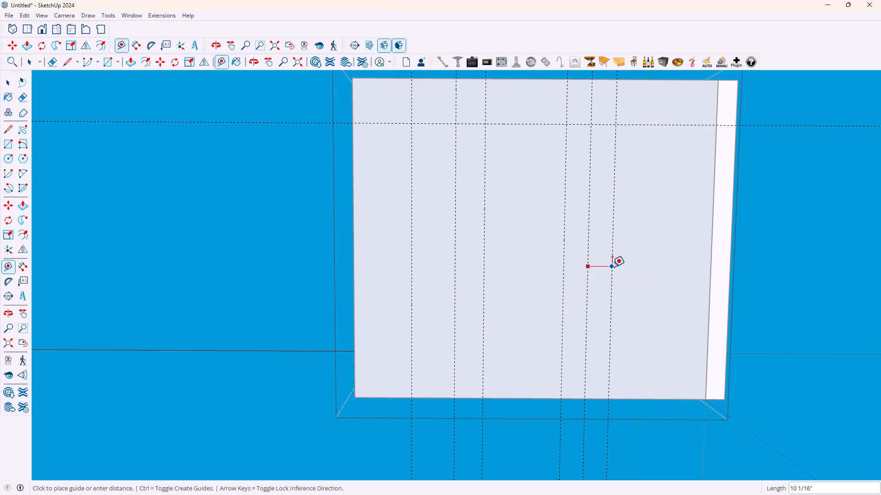
pyautogui.write("2'9")
pyautogui.press('Return')
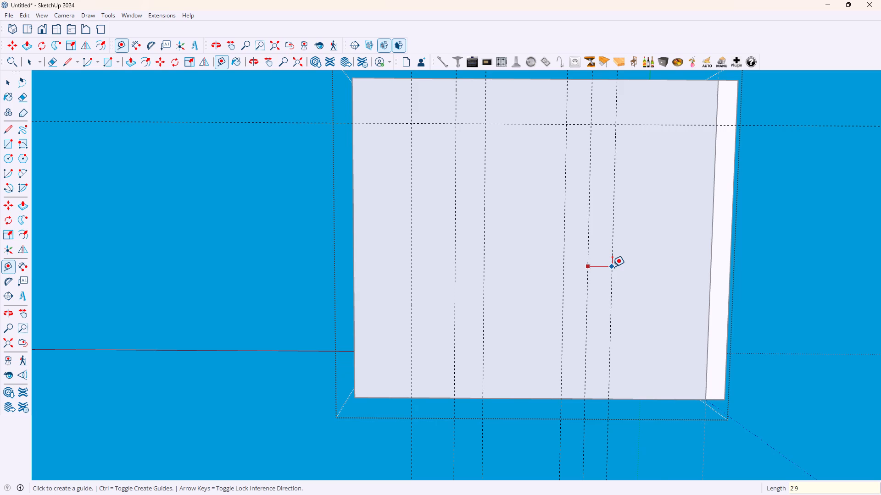
# Measure the distance from the newest guide to the wall-side edge of the panel.
pyautogui.click(666, 292)
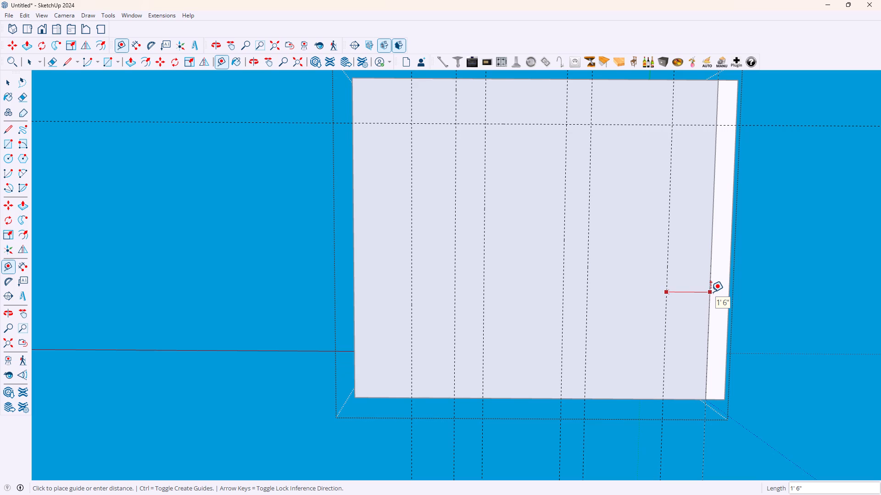
pyautogui.press('space')
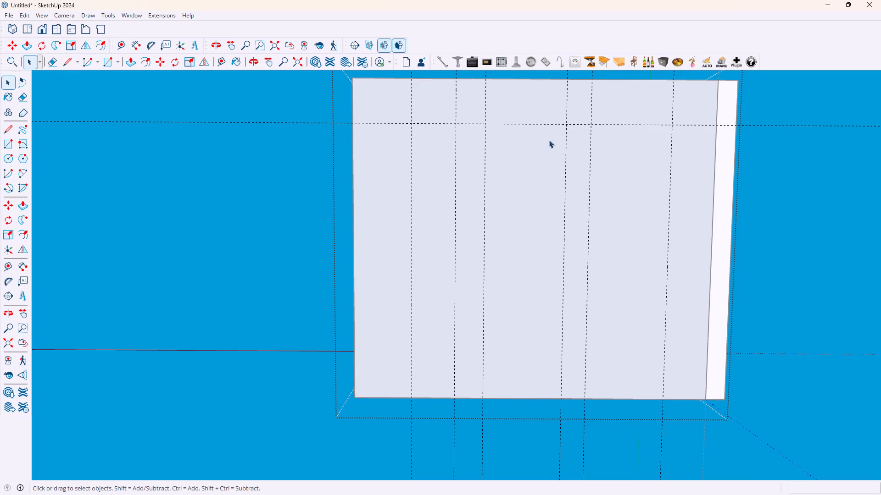
# Offset guides 3'7 and 1' across the panel from the existing guide that runs perpendicular to the wall.
pyautogui.press('t')
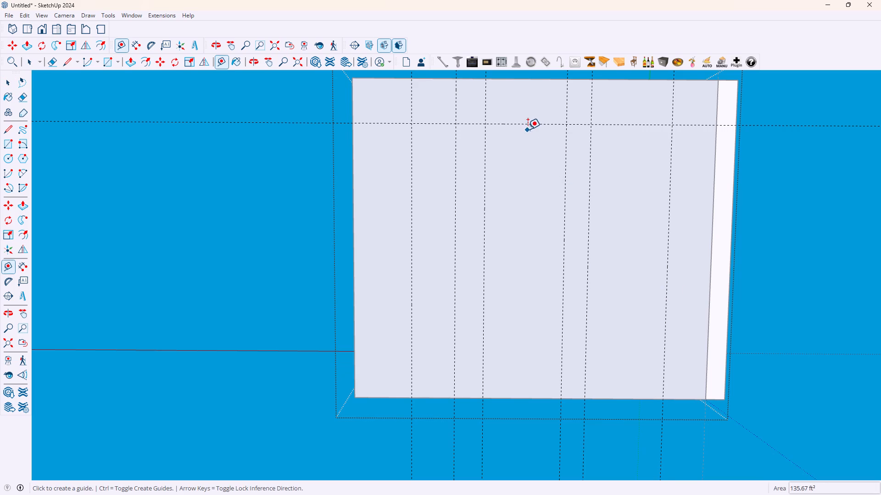
pyautogui.click(532, 125)
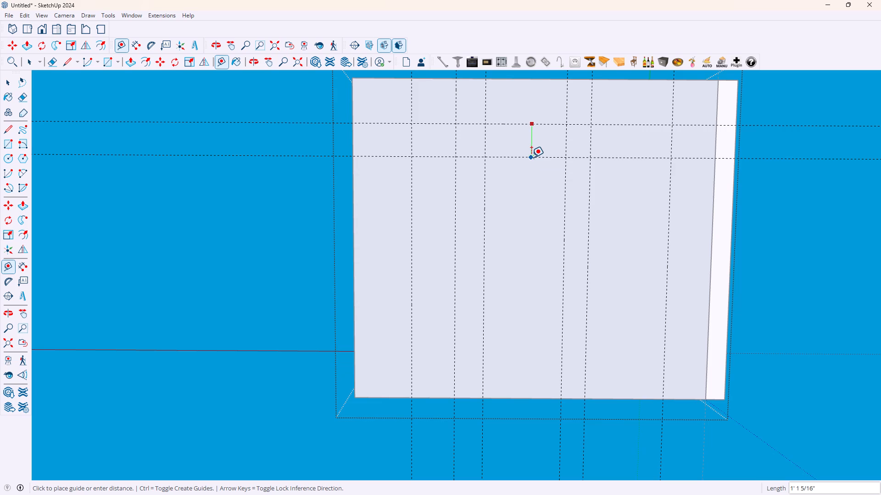
pyautogui.press('3')
pyautogui.write("'7")
pyautogui.press('Return')
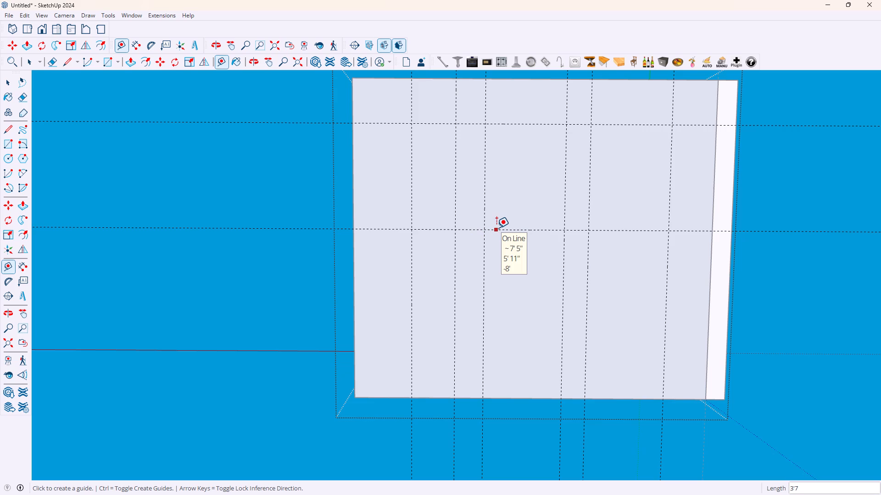
pyautogui.click(513, 122)
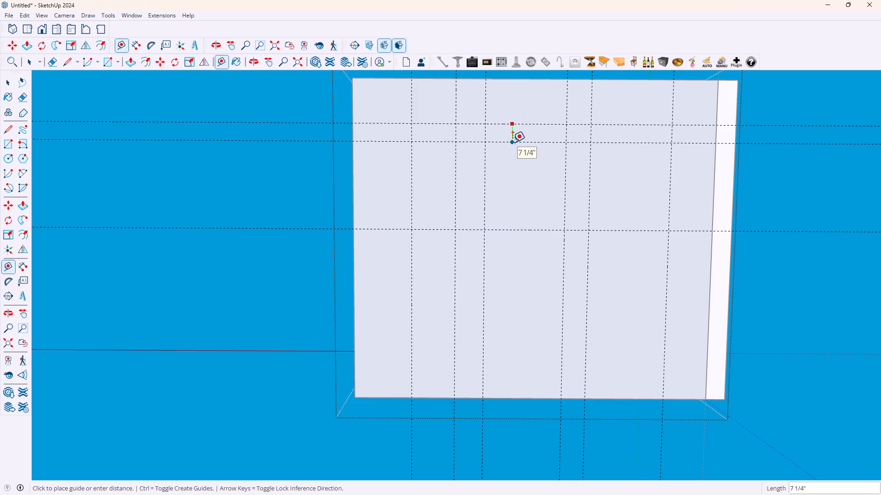
pyautogui.write("1'")
pyautogui.press('Return')
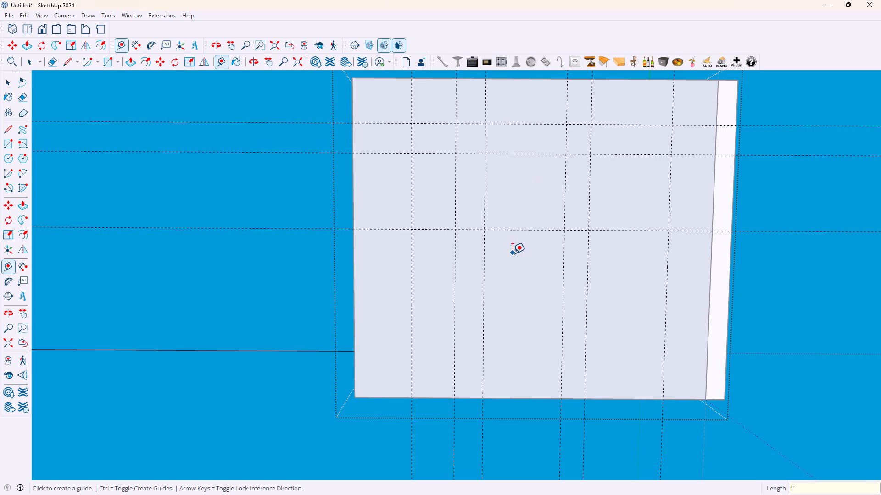
# Offset a guide 10" beyond the 3'7 guide, and another 3'7 beyond that, toward the panel's far side edge.
pyautogui.click(515, 229)
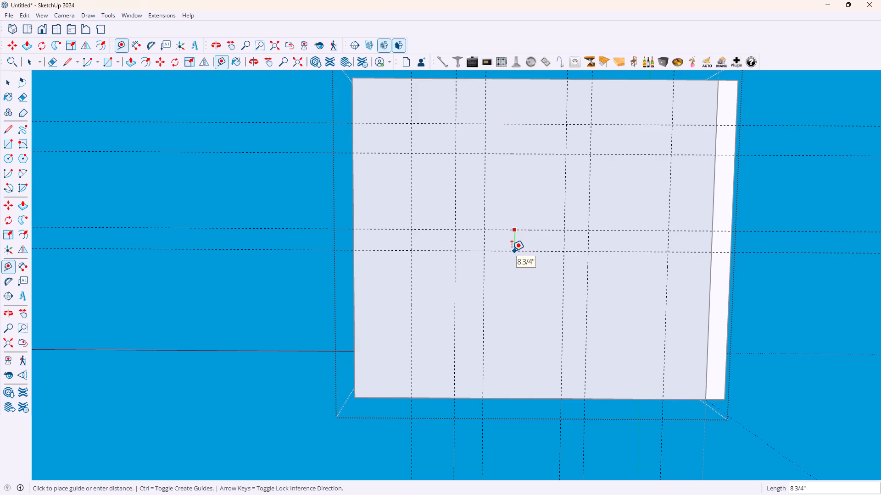
pyautogui.write('10')
pyautogui.press('Return')
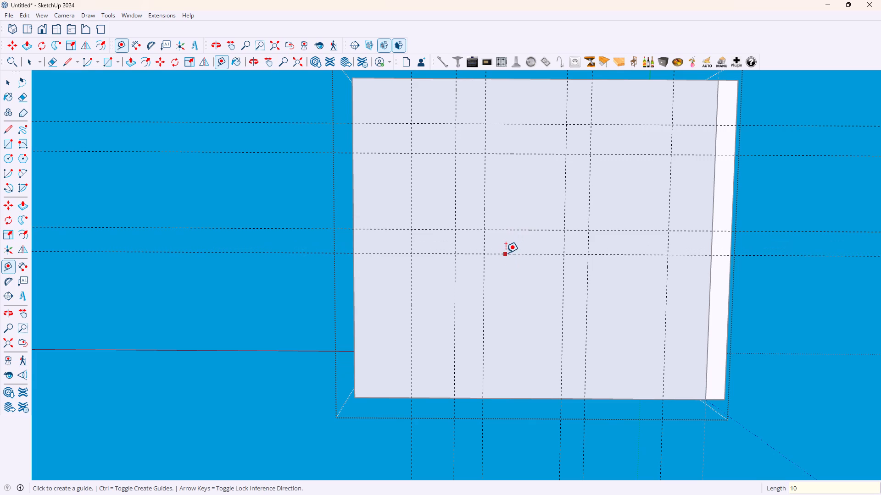
pyautogui.click(506, 253)
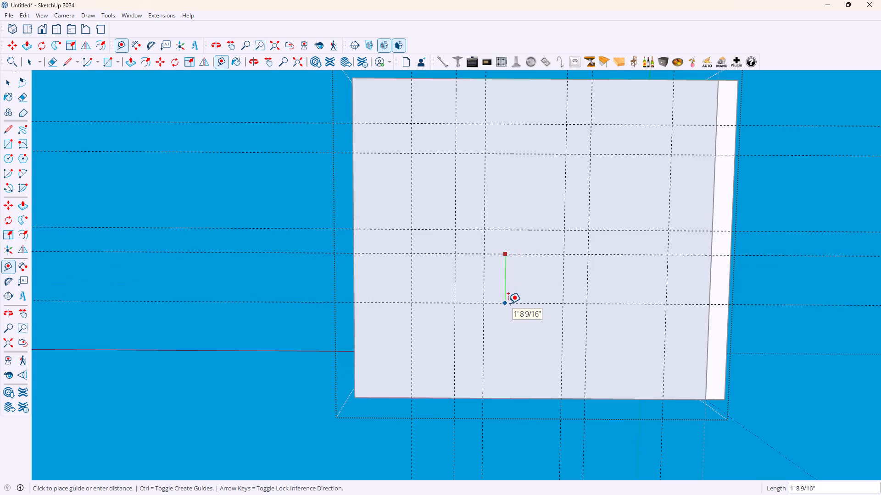
pyautogui.write("3'7")
pyautogui.press('Return')
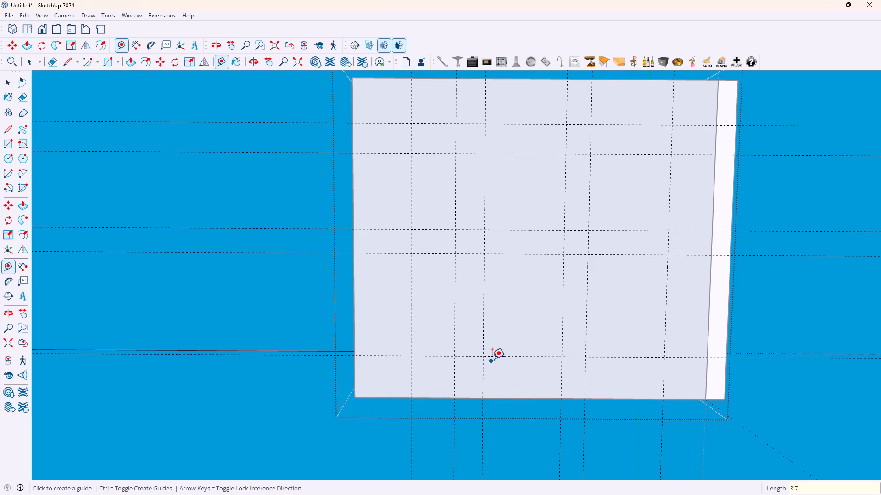
# Check the spacing from the last cross guide to the panel's side edge and to its neighbouring guide with temporary dimensions.
pyautogui.click(496, 354)
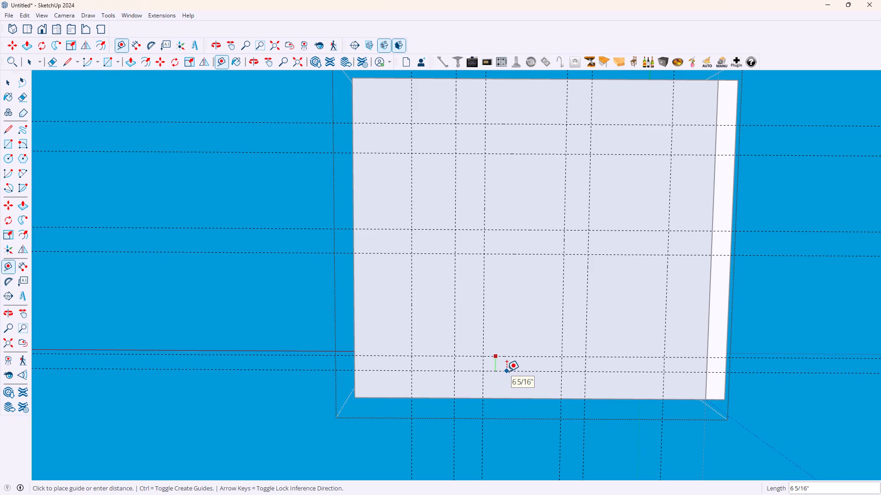
pyautogui.press('Escape')
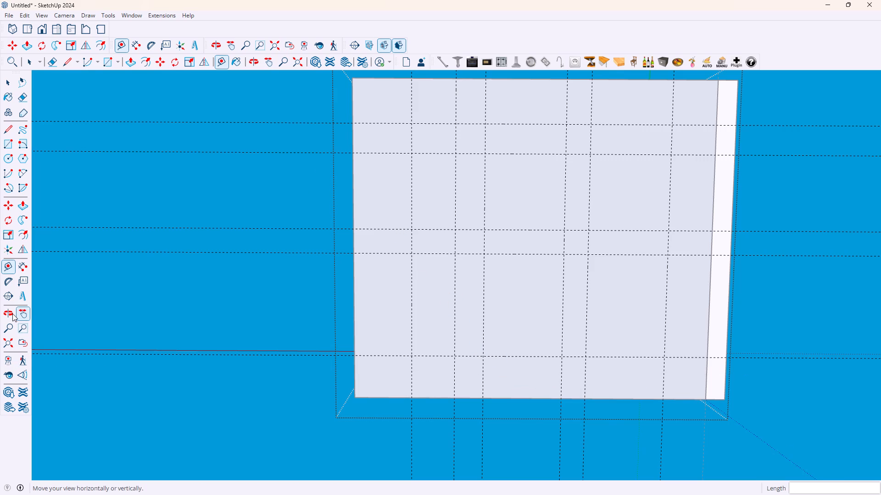
pyautogui.press('t')
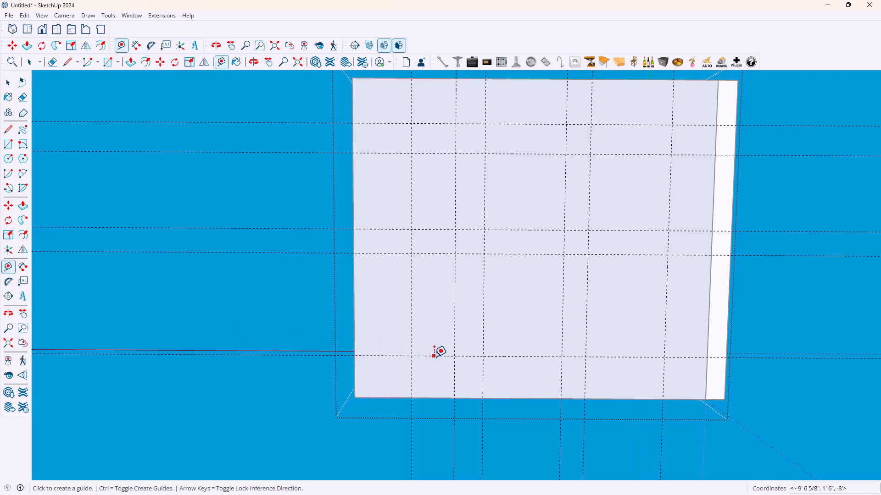
pyautogui.click(18, 265)
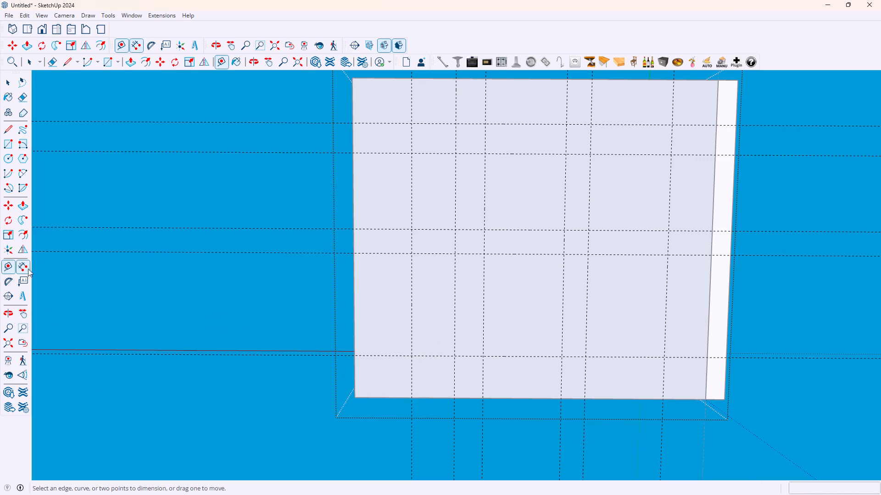
pyautogui.click(453, 355)
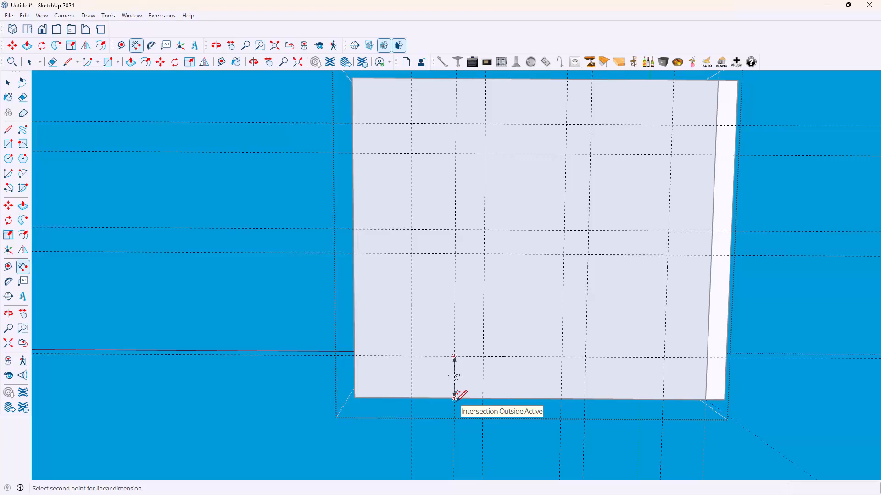
pyautogui.press('space')
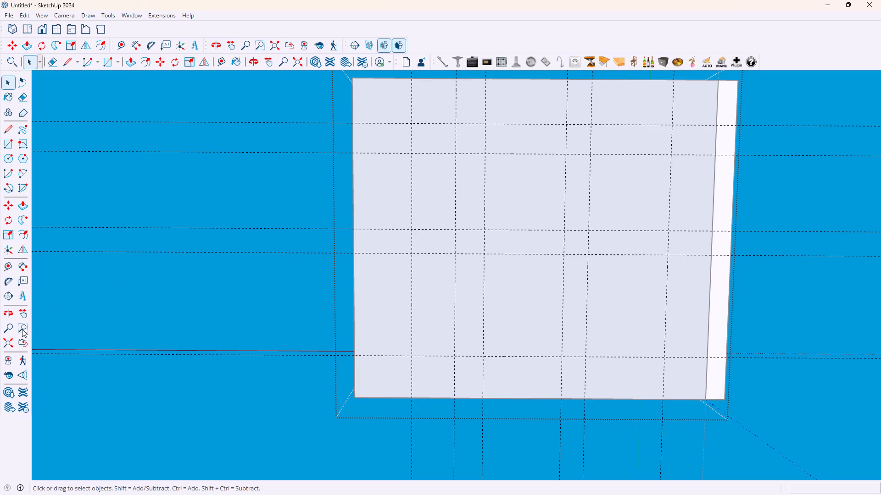
pyautogui.click(23, 266)
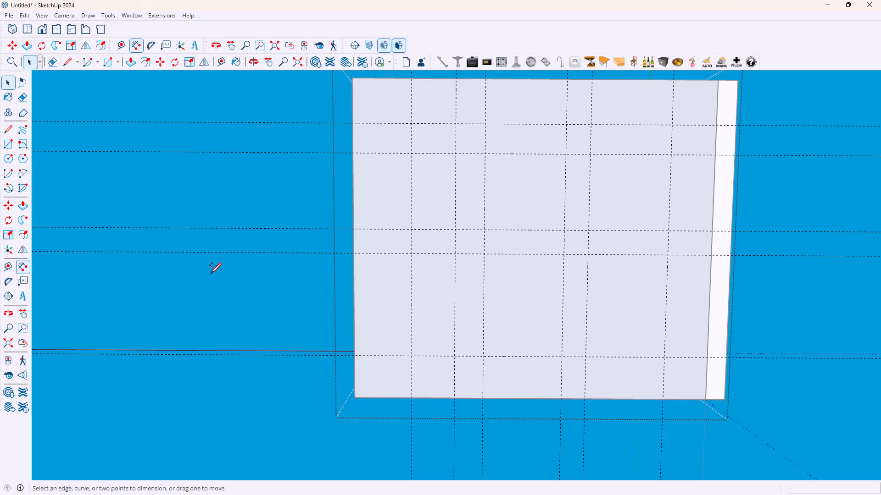
pyautogui.click(454, 254)
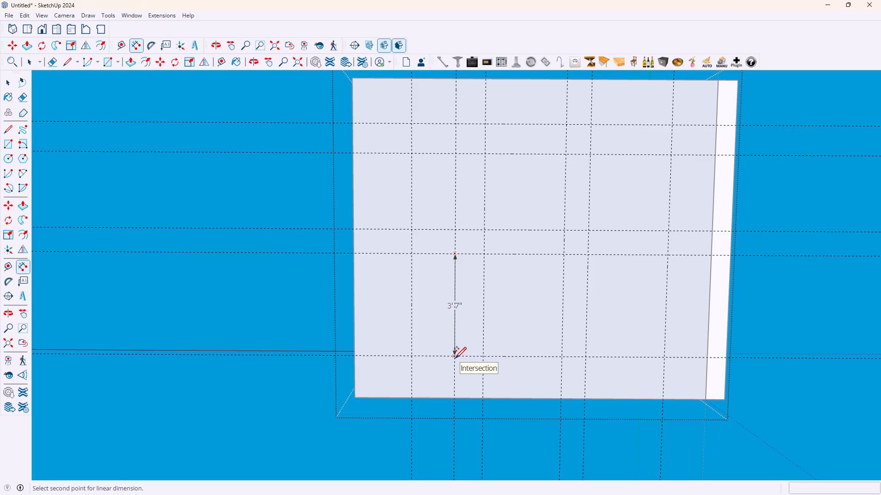
pyautogui.press('space')
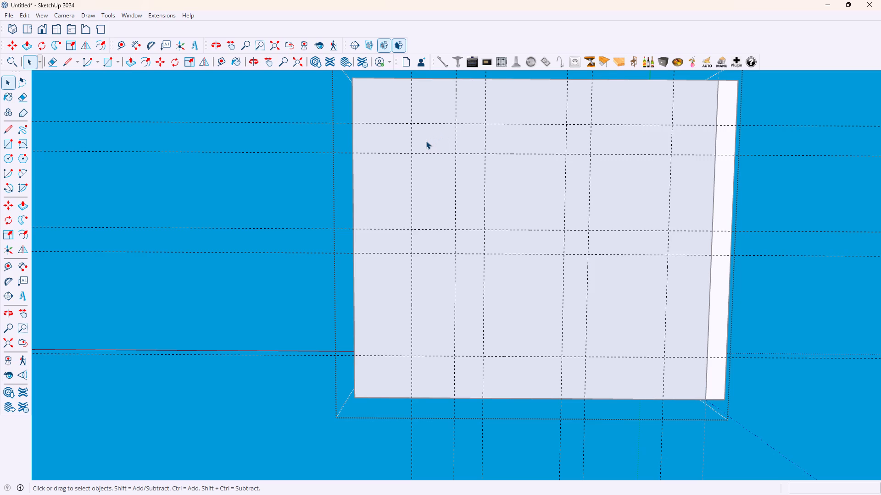
# Draw an 8'10" by 8' rectangle between the outermost guides in a new group nested in the ceiling panel group, and exit both groups.
pyautogui.rightClick(195, 148)
pyautogui.click(226, 181)
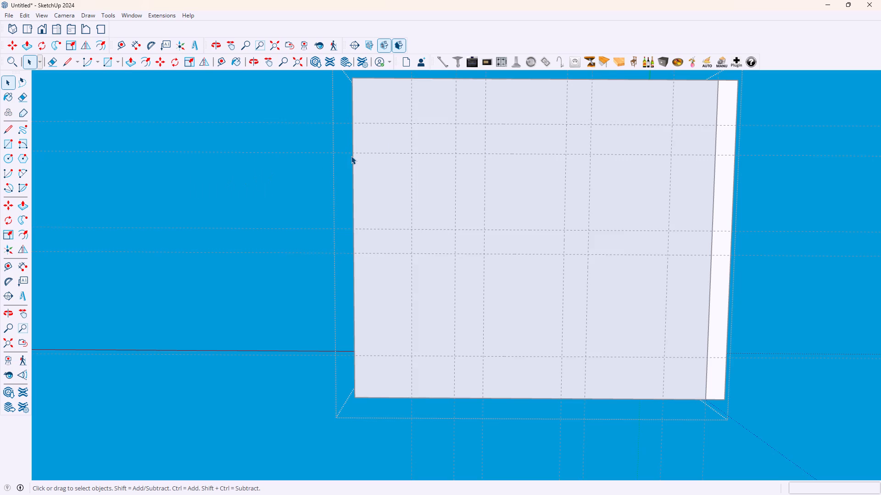
pyautogui.press('r')
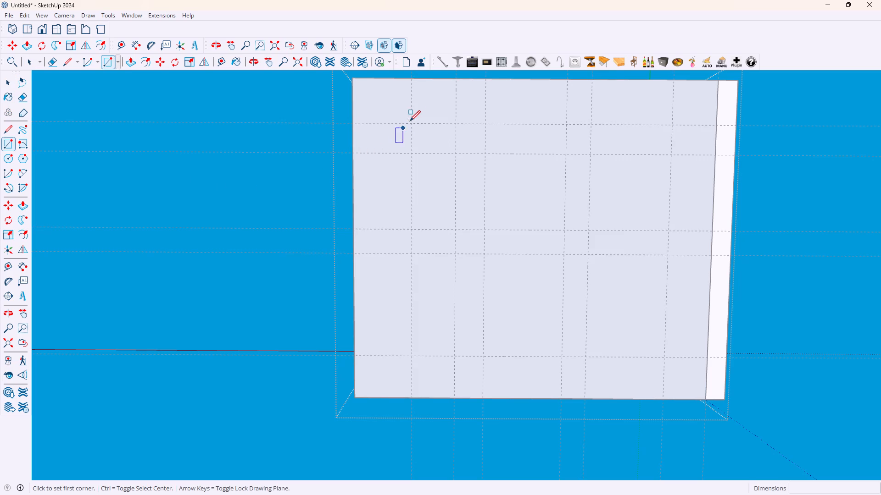
pyautogui.click(413, 124)
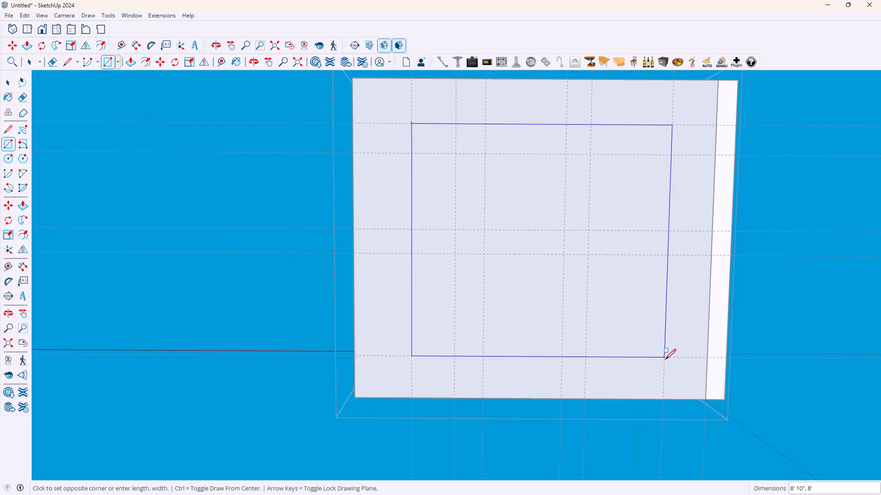
pyautogui.click(665, 359)
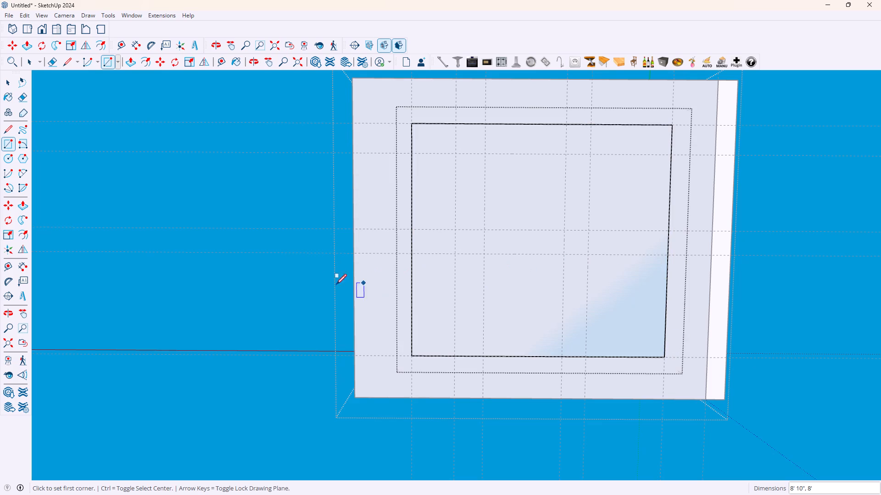
pyautogui.press('space')
pyautogui.click(225, 254)
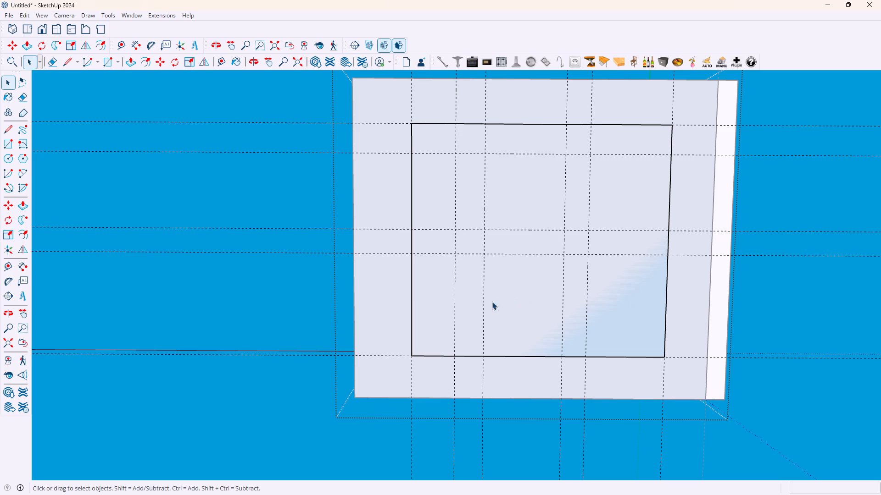
pyautogui.click(202, 306)
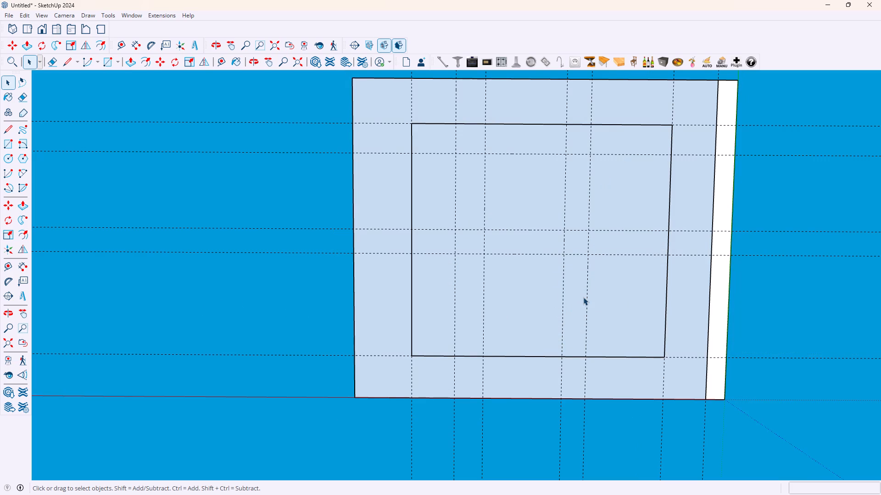
# Select the ceiling panel group that contains the new rectangle.
pyautogui.click(692, 310)
pyautogui.click(626, 313)
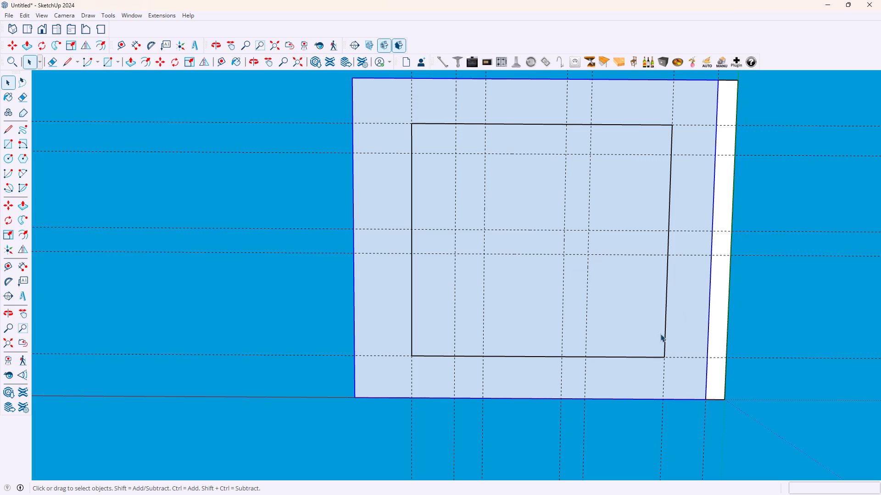
pyautogui.click(664, 328)
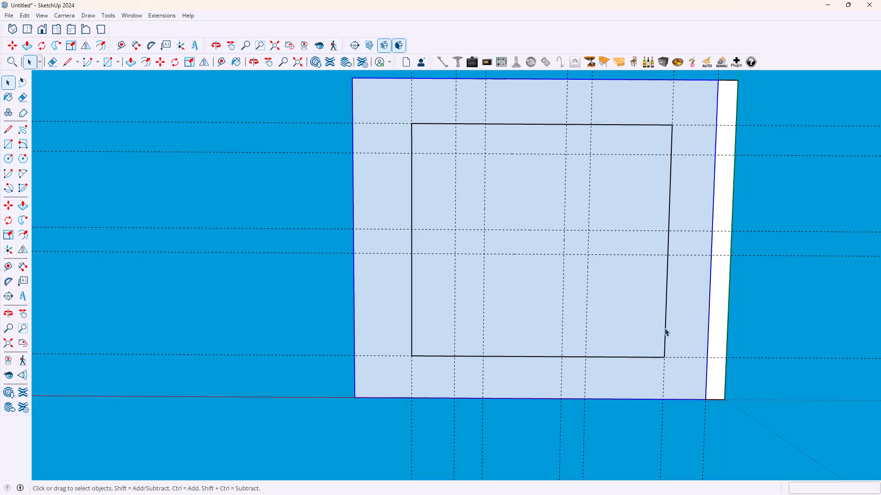
pyautogui.click(666, 325)
pyautogui.click(666, 324)
pyautogui.doubleClick(789, 295)
pyautogui.click(641, 335)
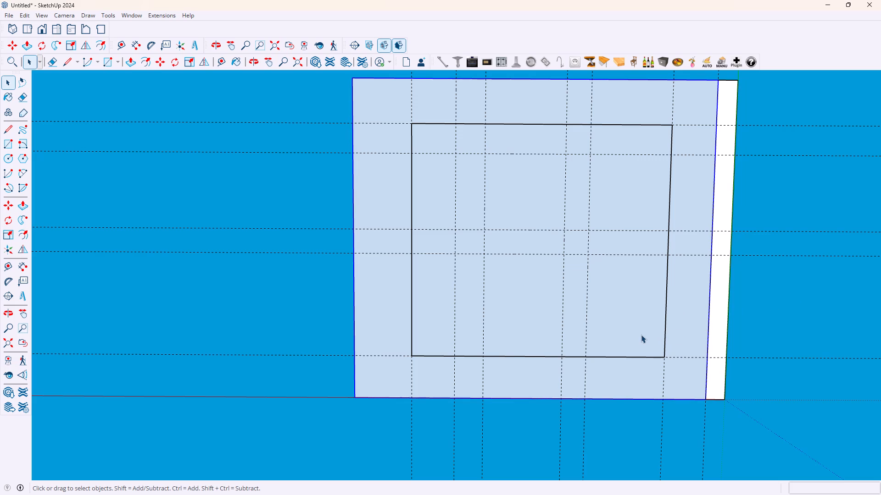
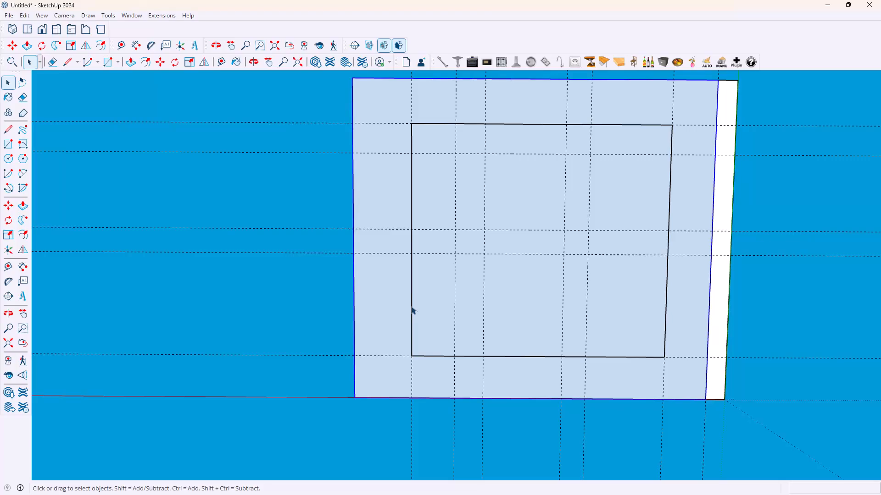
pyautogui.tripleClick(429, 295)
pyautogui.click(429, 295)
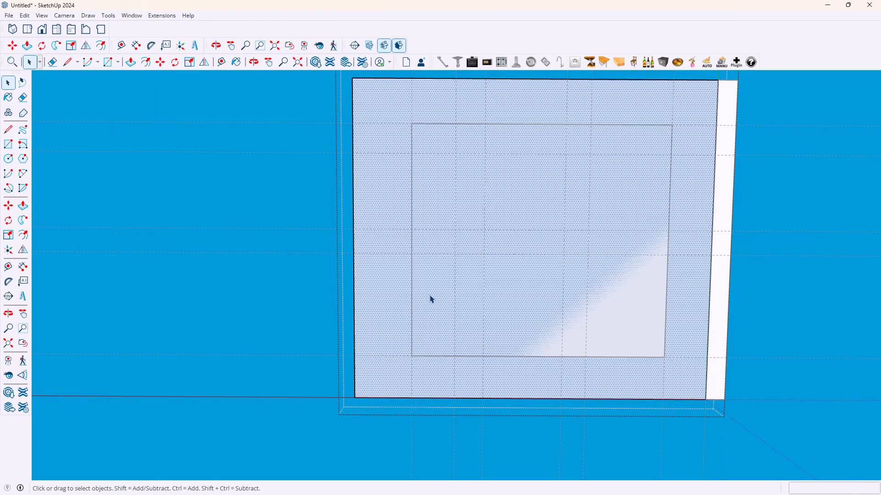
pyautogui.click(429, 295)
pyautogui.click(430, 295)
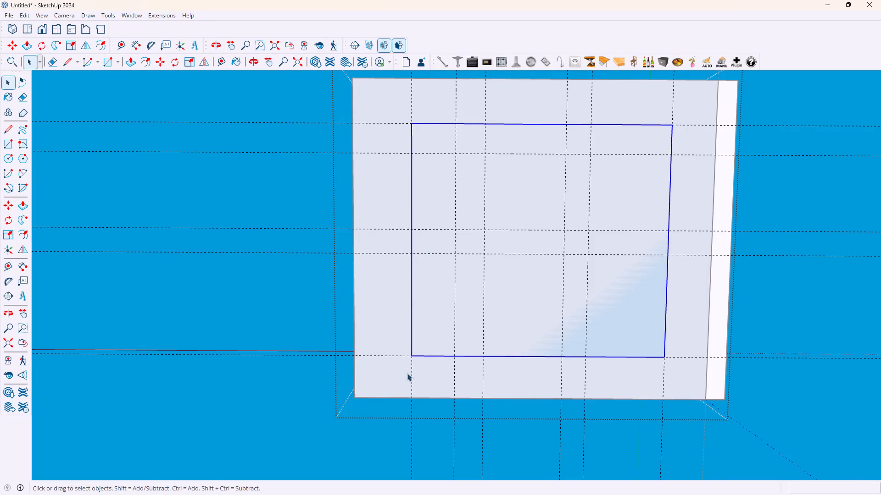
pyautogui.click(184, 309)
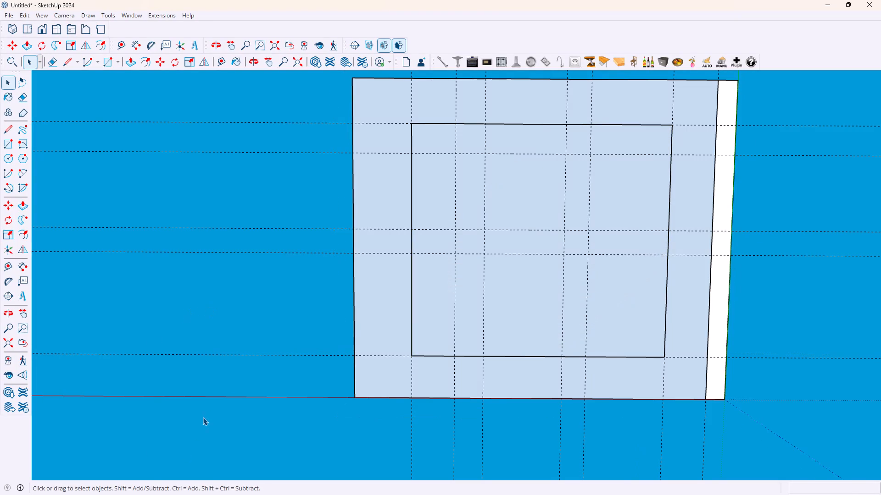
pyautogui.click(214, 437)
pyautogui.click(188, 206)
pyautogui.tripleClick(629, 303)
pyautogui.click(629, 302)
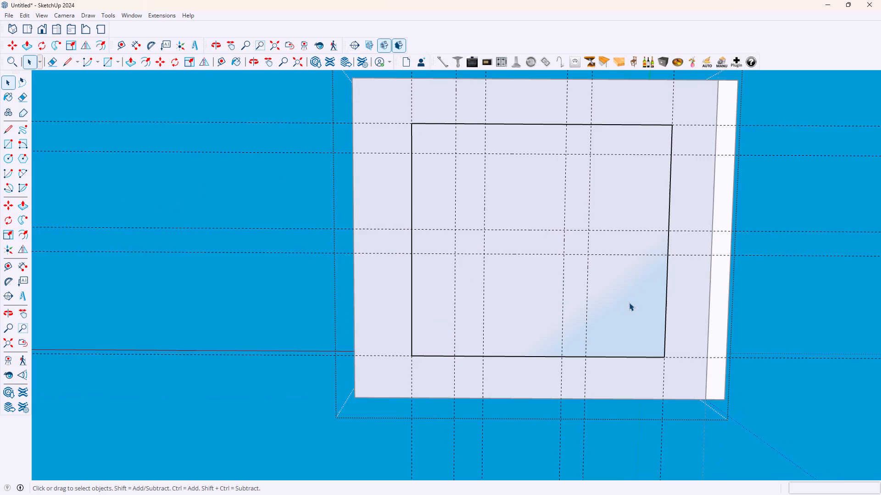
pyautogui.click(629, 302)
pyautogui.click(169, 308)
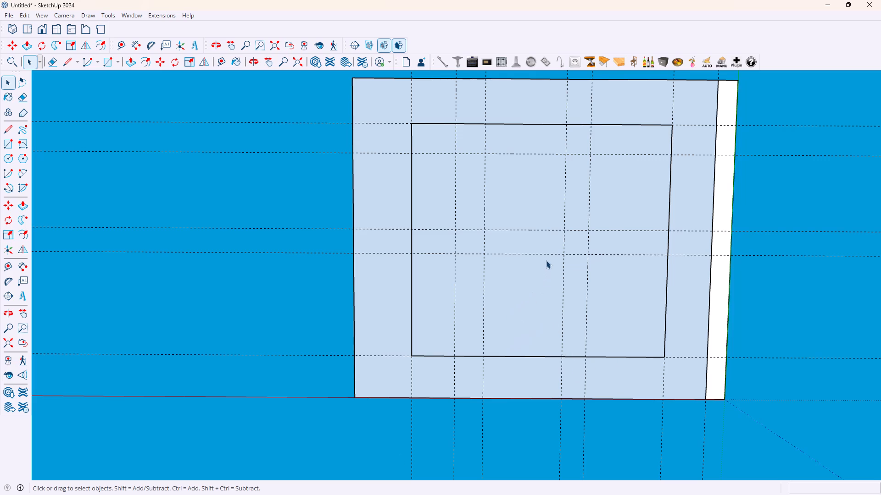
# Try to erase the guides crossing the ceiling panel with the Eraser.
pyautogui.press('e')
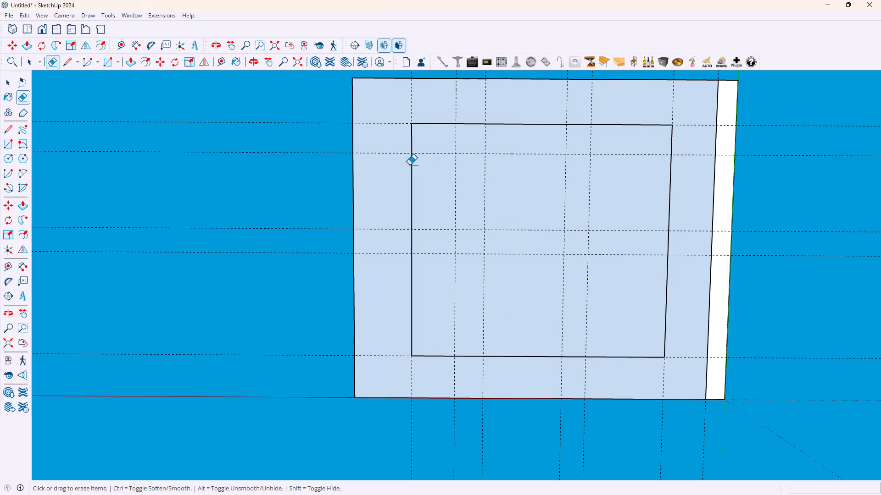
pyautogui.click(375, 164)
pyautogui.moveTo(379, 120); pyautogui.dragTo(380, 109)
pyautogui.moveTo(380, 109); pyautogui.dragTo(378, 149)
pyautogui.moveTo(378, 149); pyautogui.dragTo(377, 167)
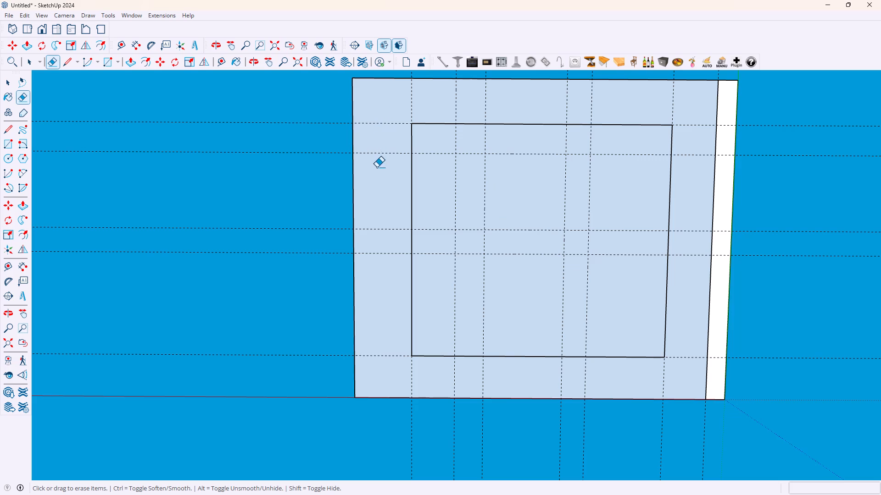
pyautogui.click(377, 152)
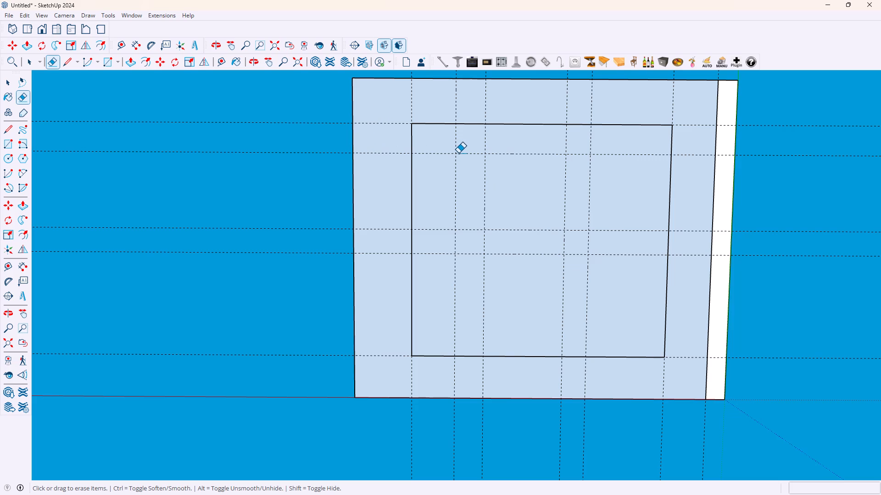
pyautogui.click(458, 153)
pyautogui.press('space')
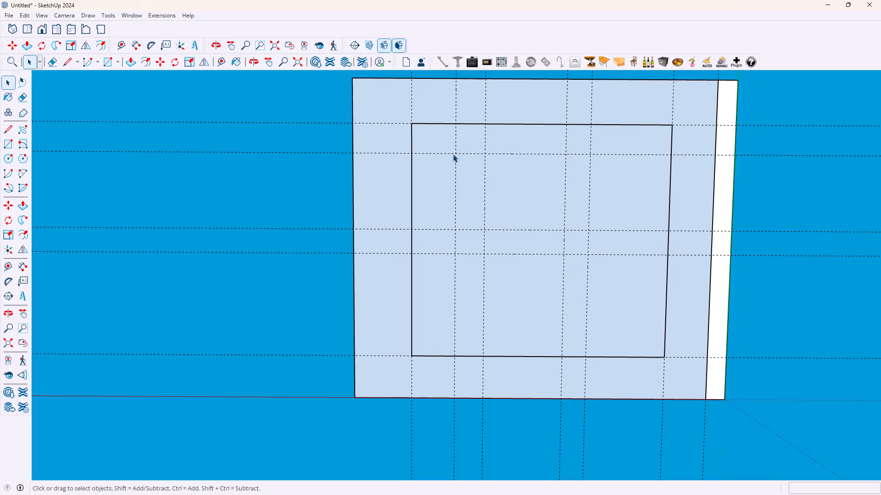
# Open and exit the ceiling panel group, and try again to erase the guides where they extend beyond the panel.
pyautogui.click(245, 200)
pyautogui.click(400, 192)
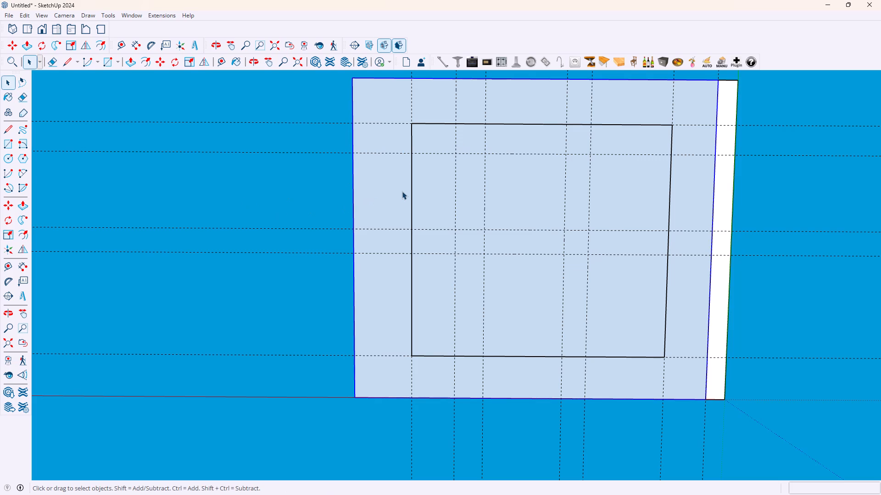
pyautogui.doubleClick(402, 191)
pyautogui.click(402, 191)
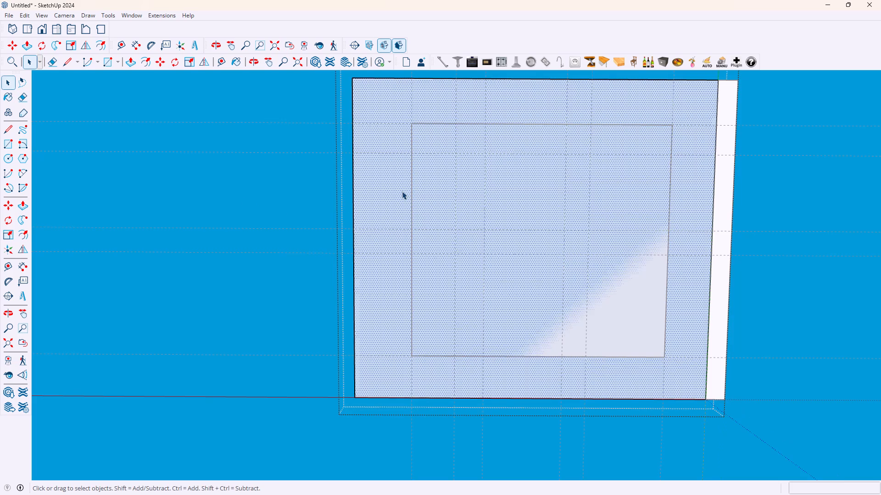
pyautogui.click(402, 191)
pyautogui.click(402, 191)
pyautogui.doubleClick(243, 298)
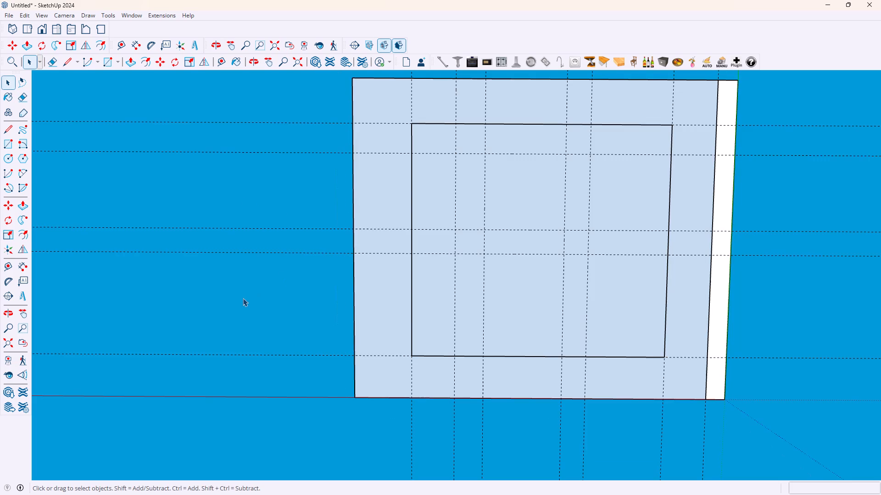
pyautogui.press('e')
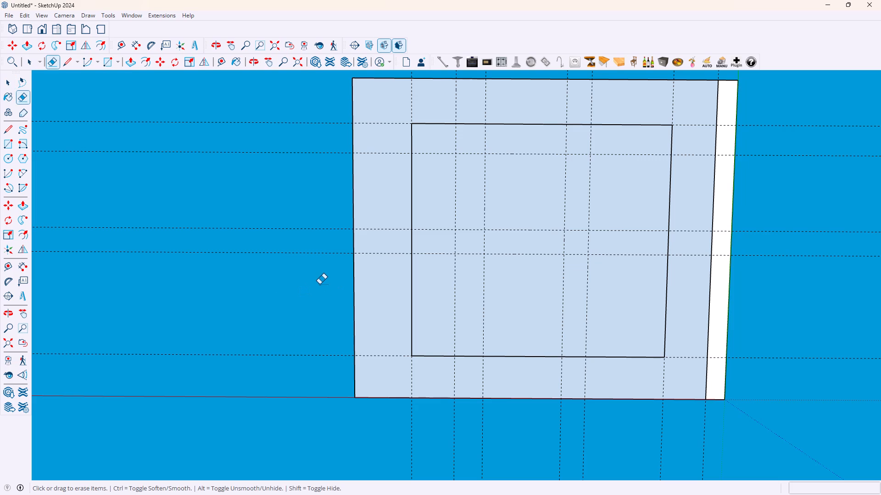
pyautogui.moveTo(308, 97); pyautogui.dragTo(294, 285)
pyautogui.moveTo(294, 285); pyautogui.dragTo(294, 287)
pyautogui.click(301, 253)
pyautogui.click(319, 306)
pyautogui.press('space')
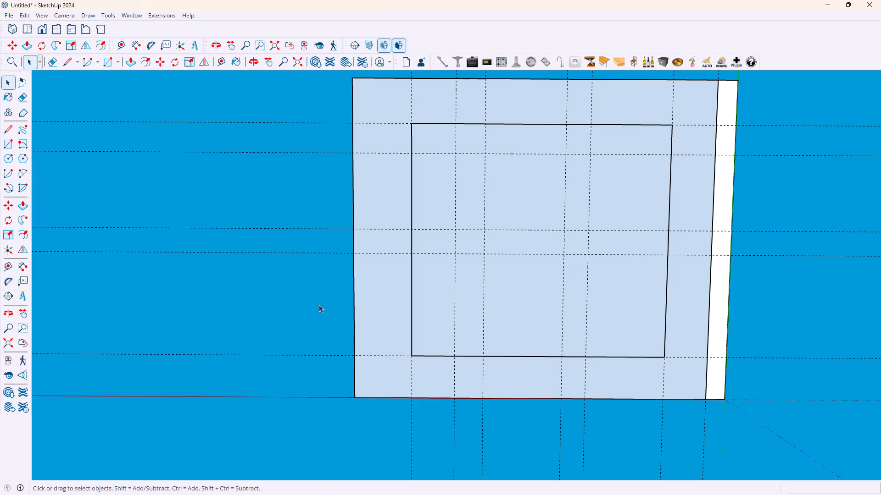
# Delete all guides in the model at once.
pyautogui.click(28, 17)
pyautogui.click(59, 103)
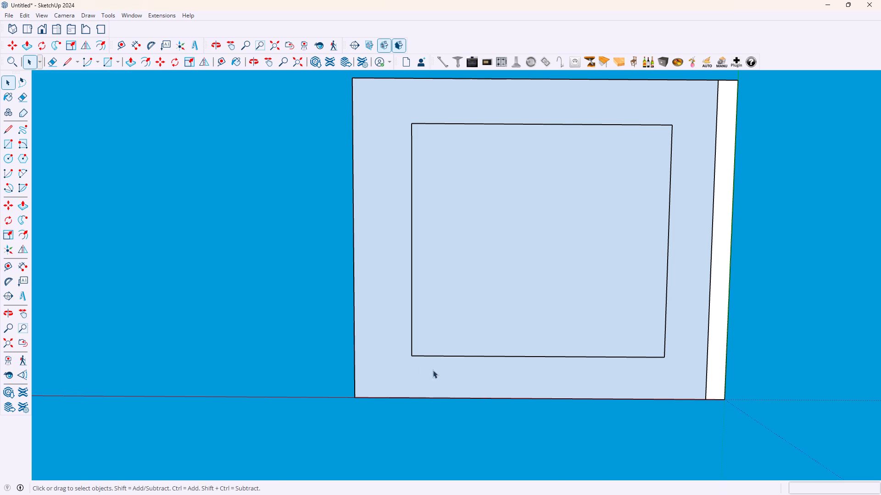
# Check the distance from the rectangle's corner to the panel's nearest side edge with a temporary dimension.
pyautogui.click(22, 262)
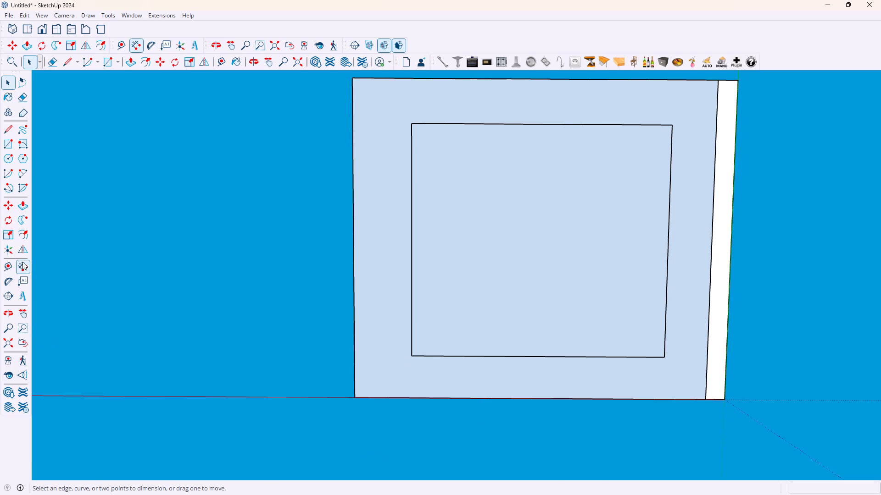
pyautogui.click(411, 354)
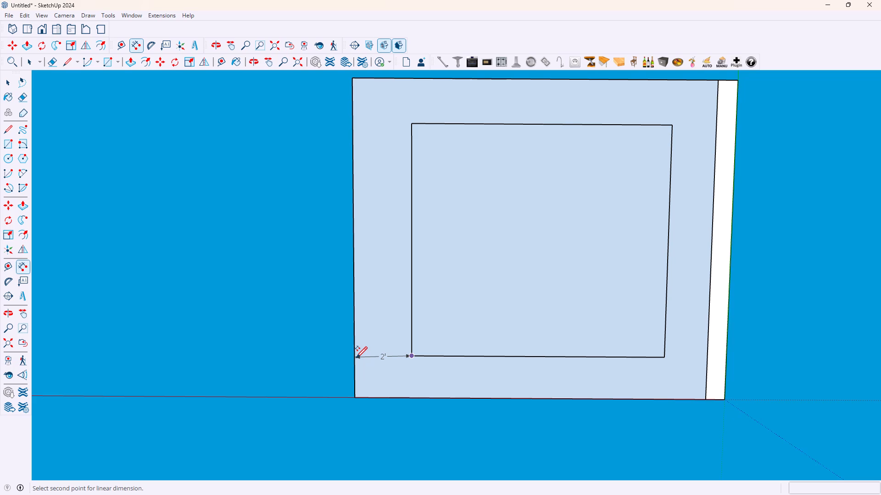
pyautogui.press('Escape')
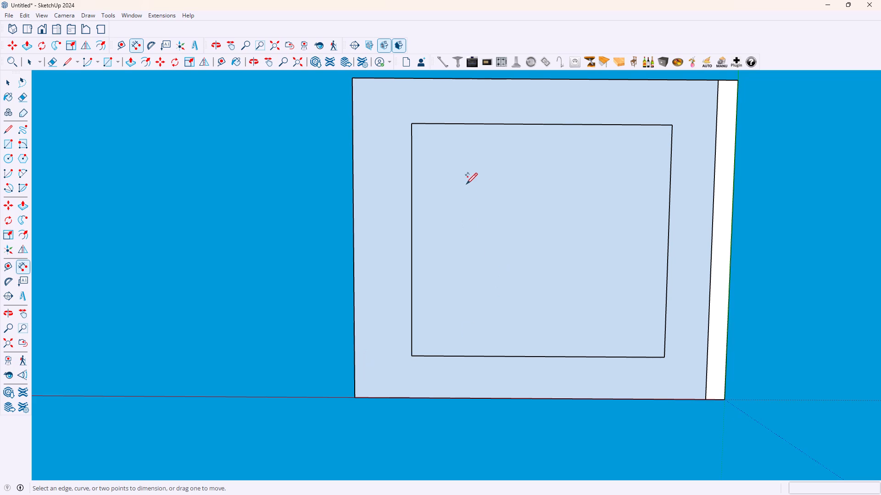
pyautogui.press('space')
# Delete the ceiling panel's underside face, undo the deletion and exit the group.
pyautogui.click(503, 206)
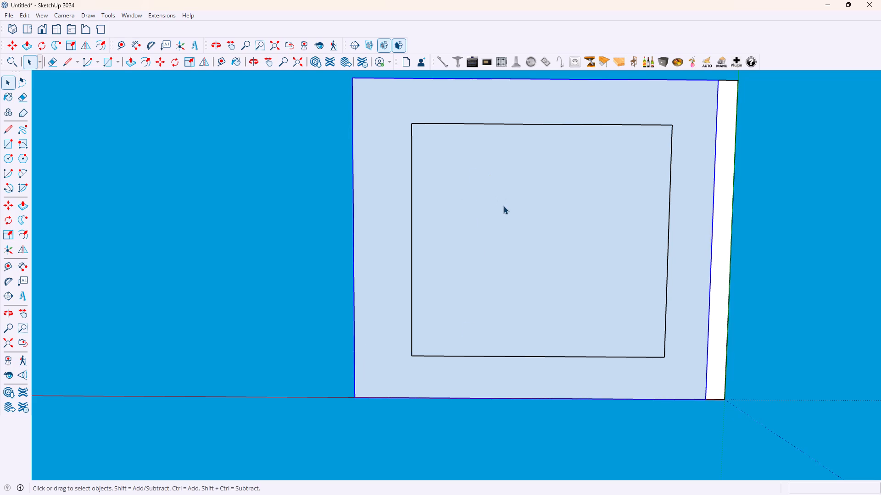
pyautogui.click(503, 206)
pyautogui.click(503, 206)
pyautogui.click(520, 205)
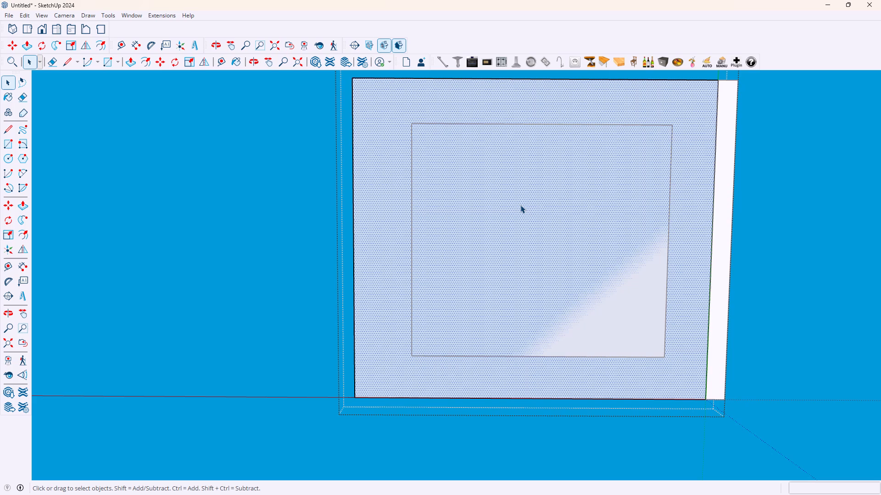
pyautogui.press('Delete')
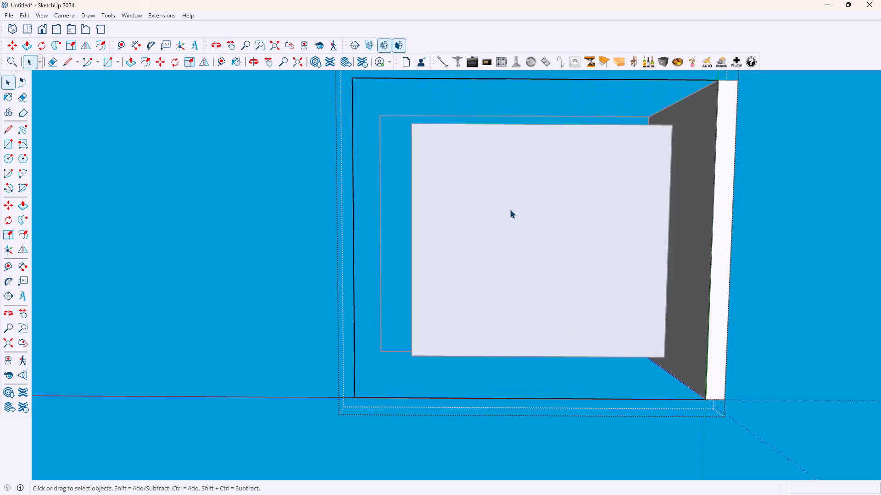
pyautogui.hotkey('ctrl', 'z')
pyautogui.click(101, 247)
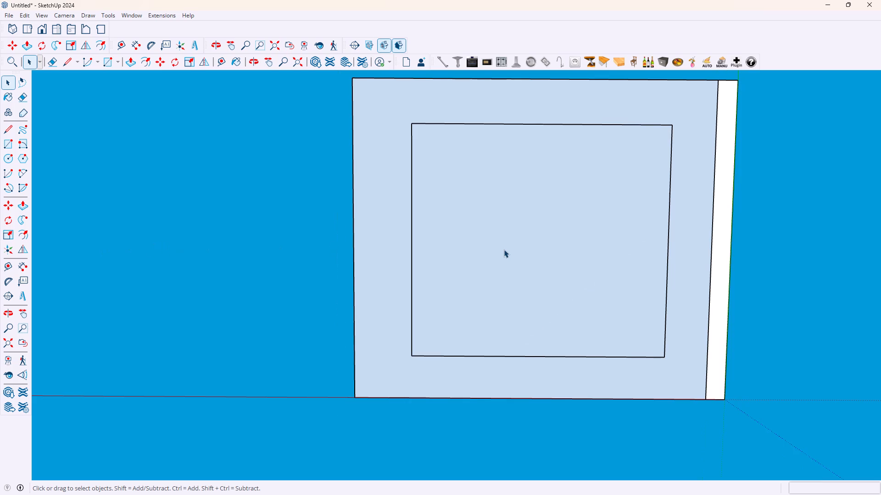
# Delete the rectangle nested in the ceiling panel group, and exit the open groups.
pyautogui.tripleClick(505, 249)
pyautogui.click(505, 249)
pyautogui.click(505, 249)
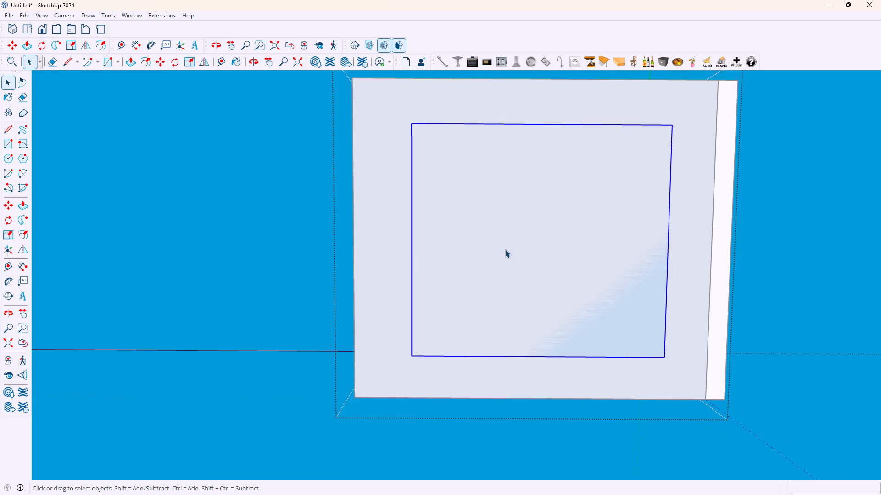
pyautogui.press('Delete')
pyautogui.press('space')
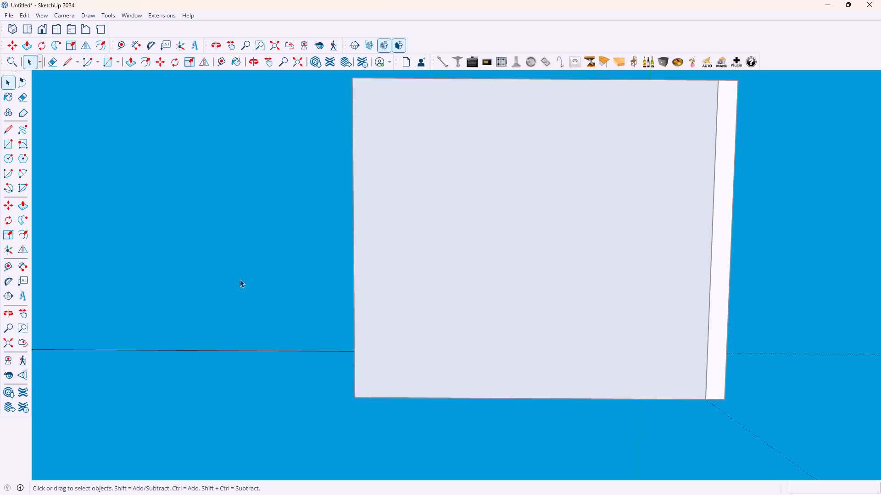
pyautogui.click(240, 279)
pyautogui.doubleClick(171, 291)
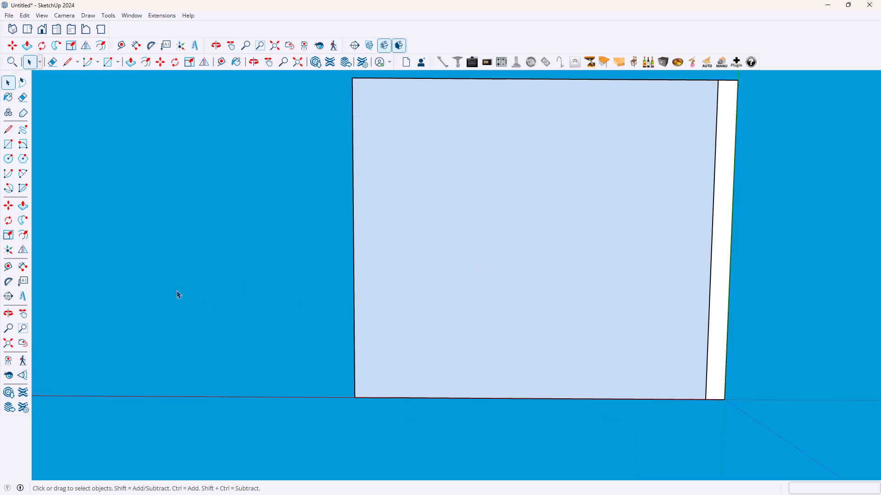
# Offset a guide 2' inward from the ceiling panel's side edge opposite the wall.
pyautogui.scroll(-3, 524, 306)
pyautogui.scroll(2, 762, 286)
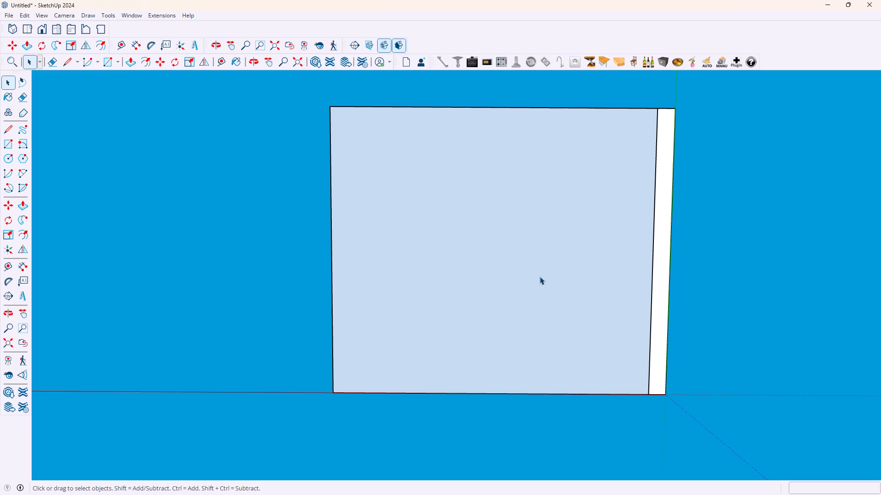
pyautogui.press('t')
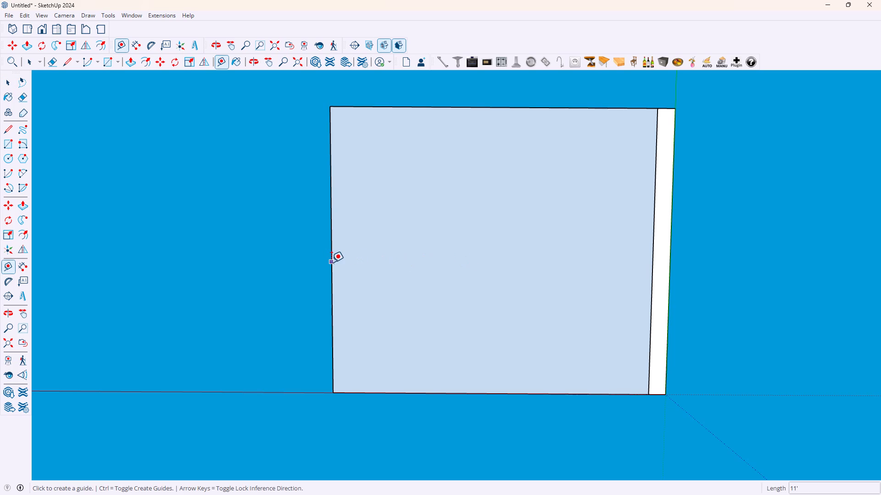
pyautogui.click(330, 262)
pyautogui.write("2'")
pyautogui.press('Return')
pyautogui.press('space')
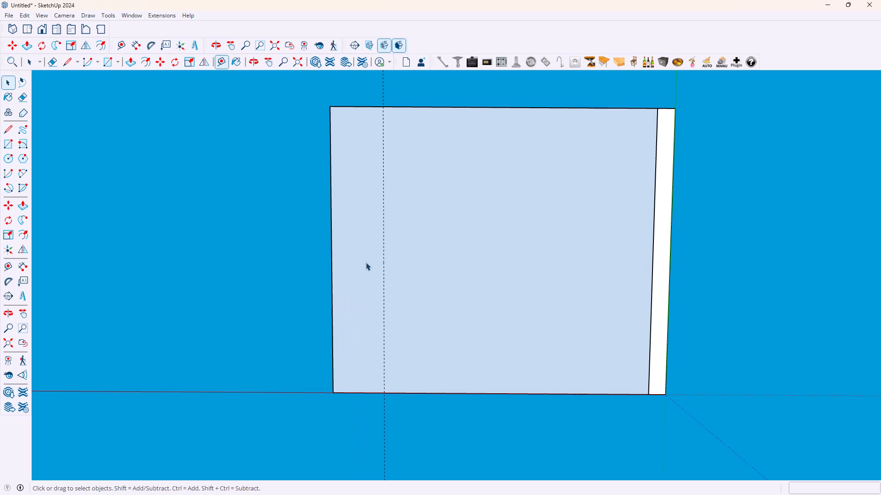
# Draw a line across the ceiling panel's underside along the 2' guide, and delete the guide.
pyautogui.press('l')
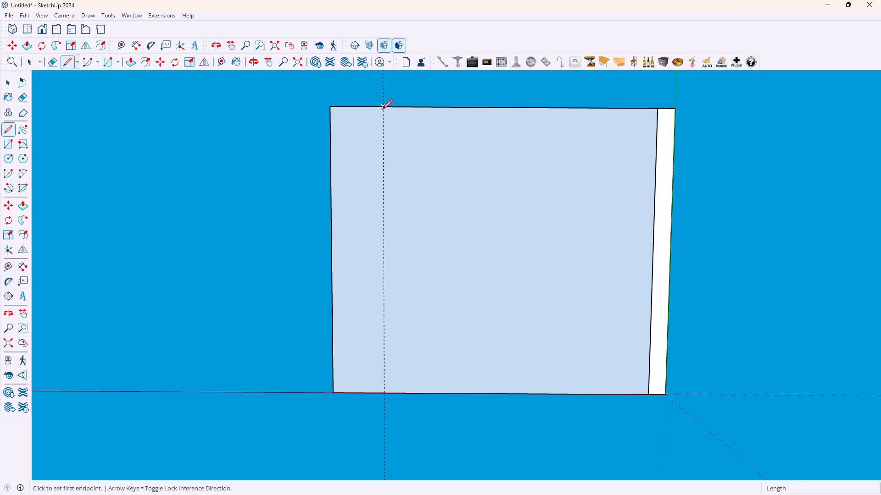
pyautogui.click(382, 108)
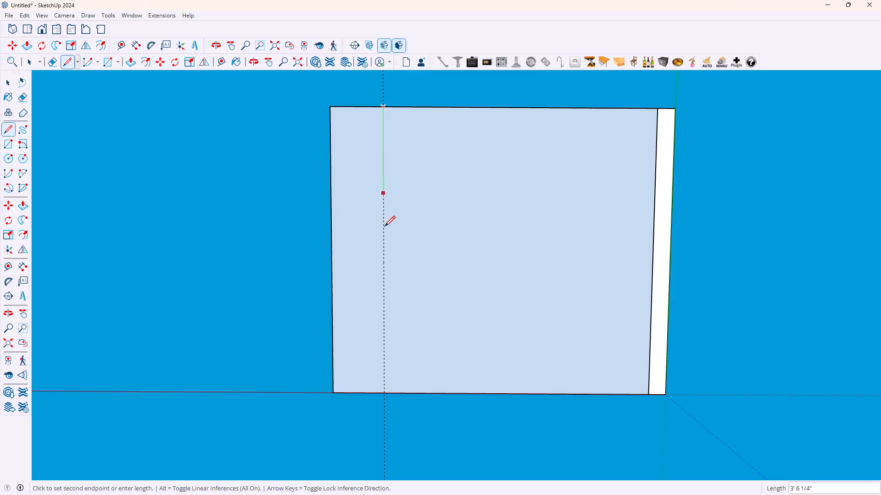
pyautogui.click(386, 391)
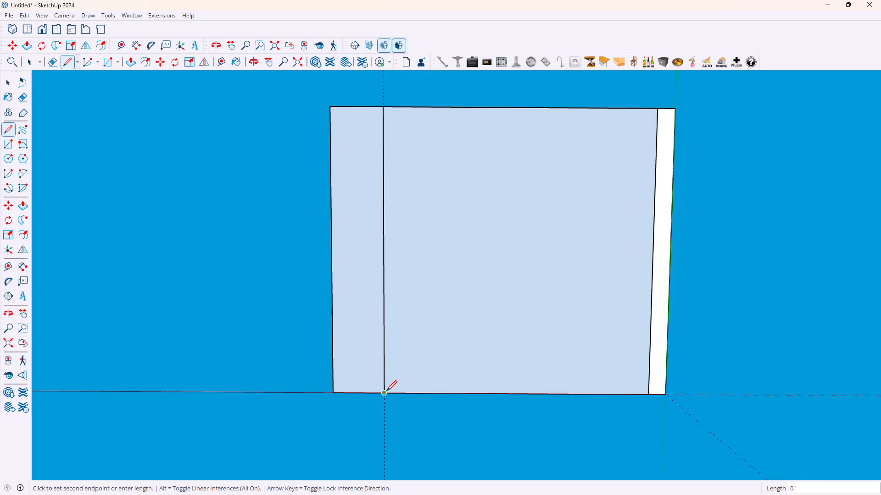
pyautogui.press('space')
pyautogui.click(384, 407)
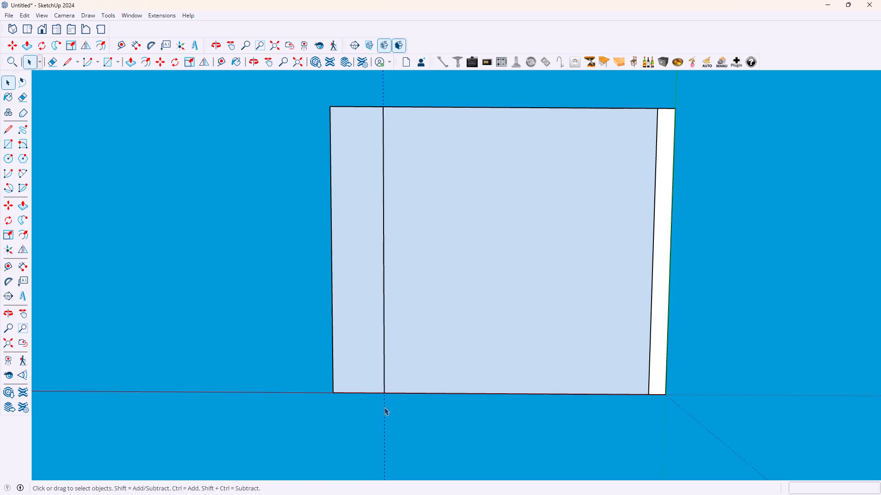
pyautogui.press('Delete')
# Copy the line across the ceiling panel 1'7" toward the wall.
pyautogui.click(385, 305)
pyautogui.press('m')
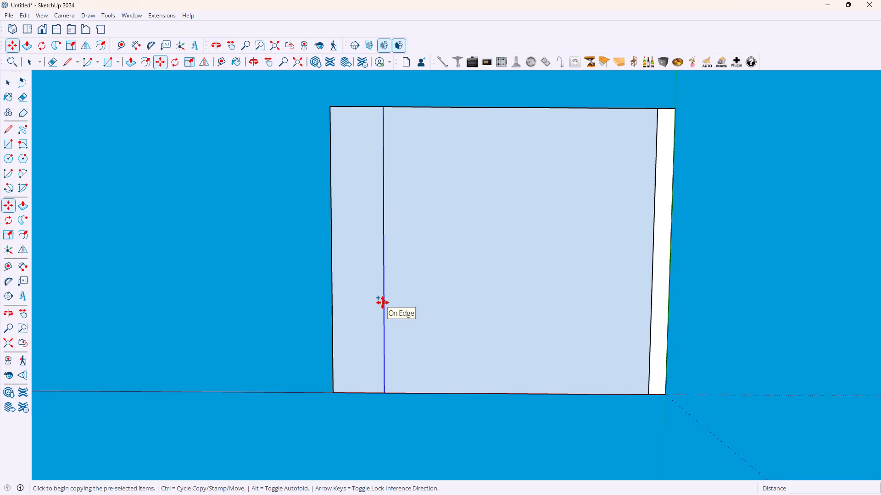
pyautogui.click(383, 302)
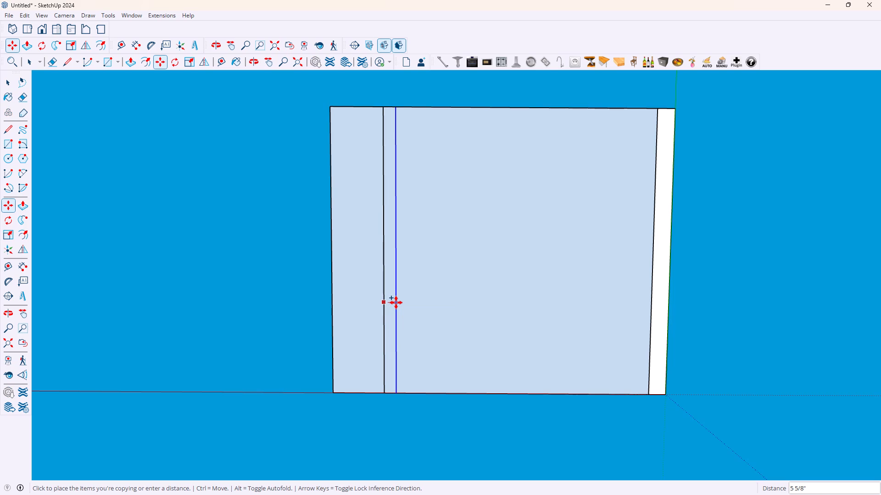
pyautogui.write('1.')
pyautogui.press('7')
pyautogui.press('BackSpace')
pyautogui.press('BackSpace')
pyautogui.press('BackSpace')
pyautogui.write("1'")
pyautogui.press('7')
pyautogui.press('Return')
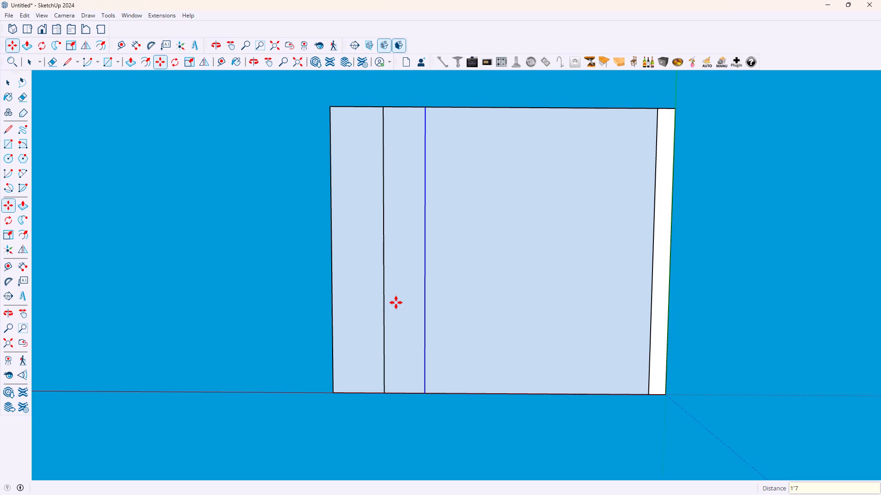
# Copy the second dividing line 2'9" toward the wall, locked to the red axis.
pyautogui.click(425, 315)
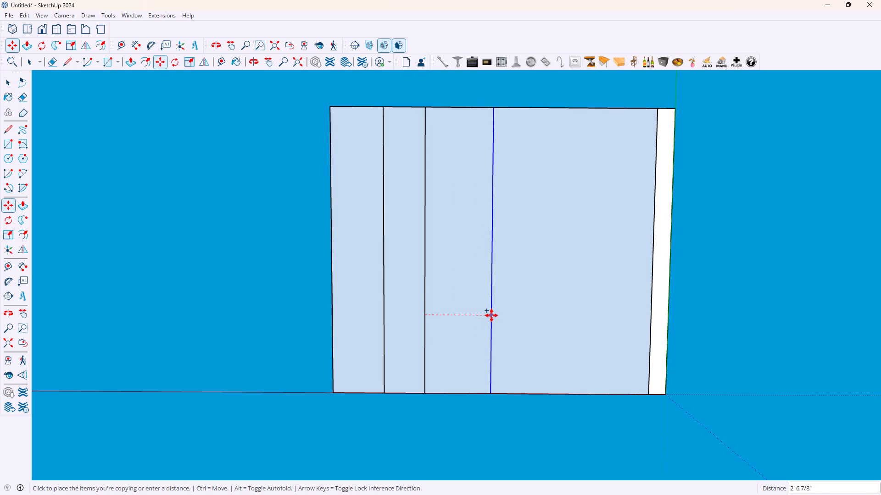
pyautogui.press('Right')
pyautogui.write("2'")
pyautogui.press('9')
pyautogui.press('Return')
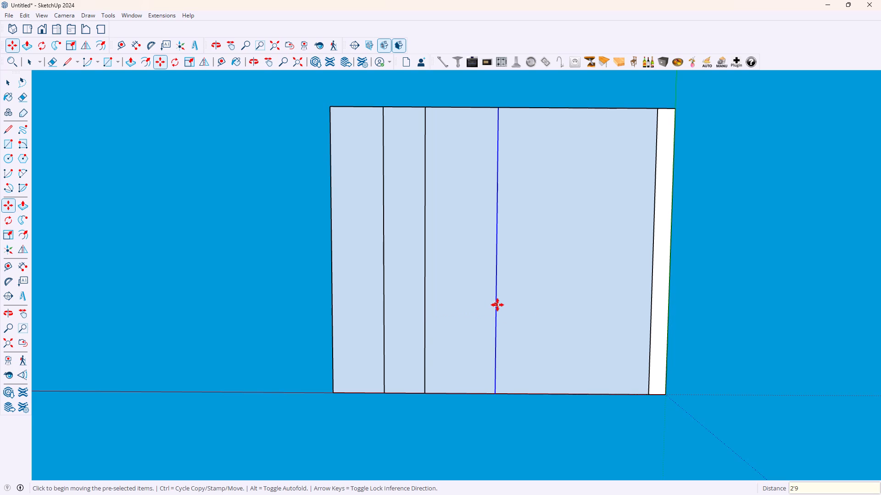
# Copy the third dividing line 10" toward the wall.
pyautogui.click(497, 305)
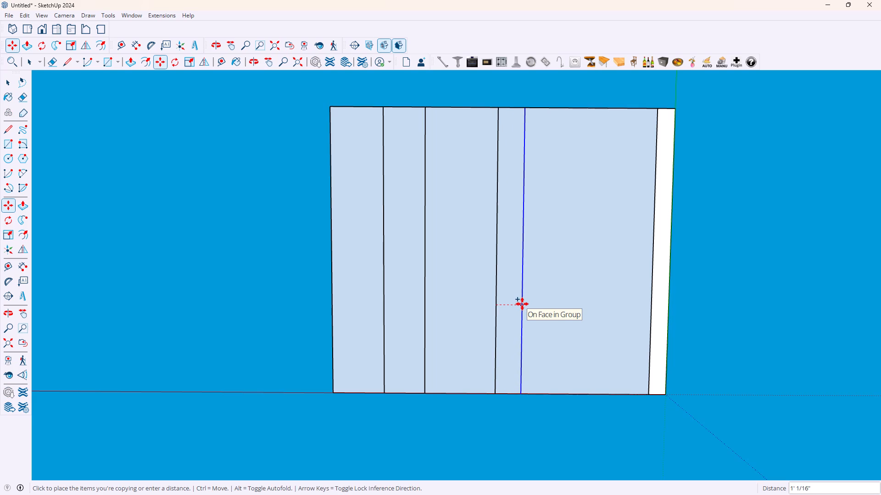
pyautogui.write('10')
pyautogui.press('Return')
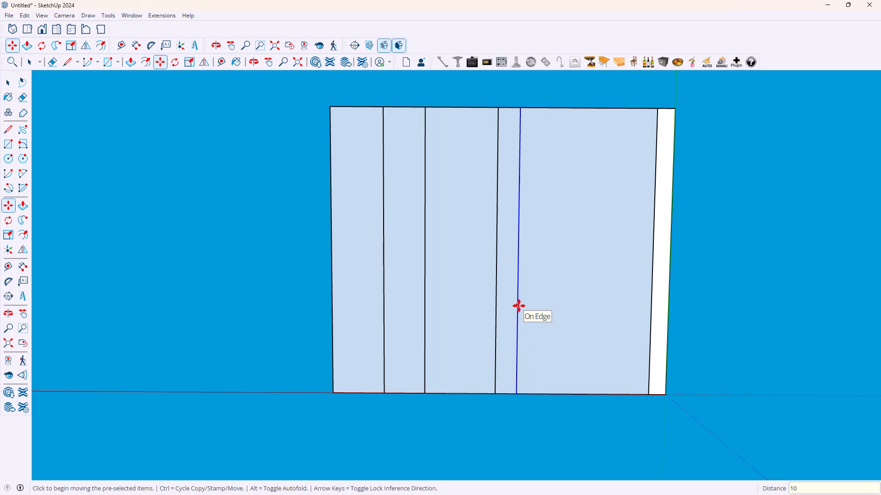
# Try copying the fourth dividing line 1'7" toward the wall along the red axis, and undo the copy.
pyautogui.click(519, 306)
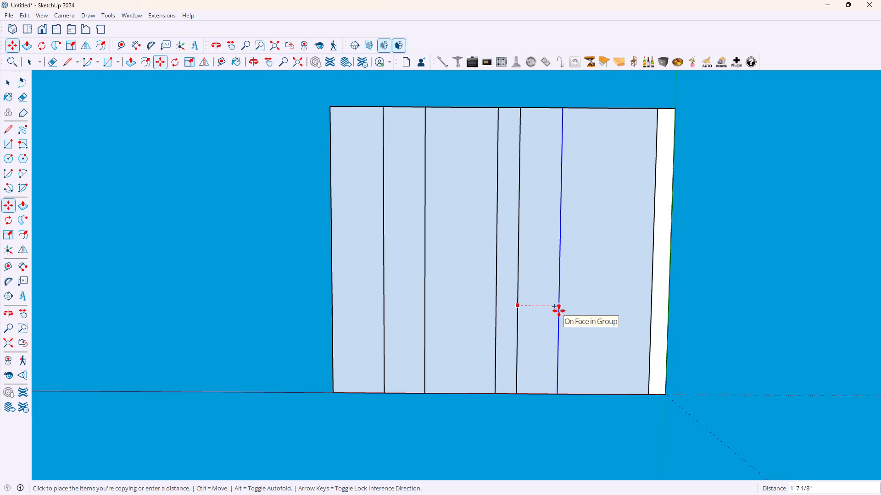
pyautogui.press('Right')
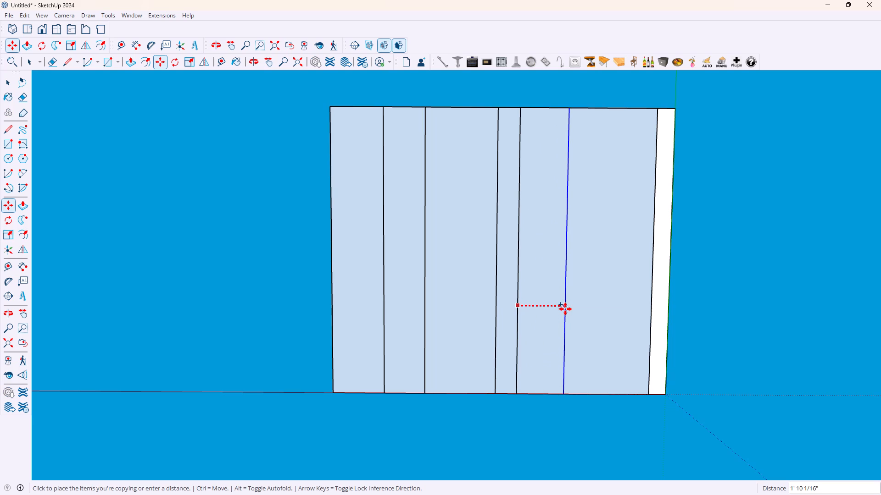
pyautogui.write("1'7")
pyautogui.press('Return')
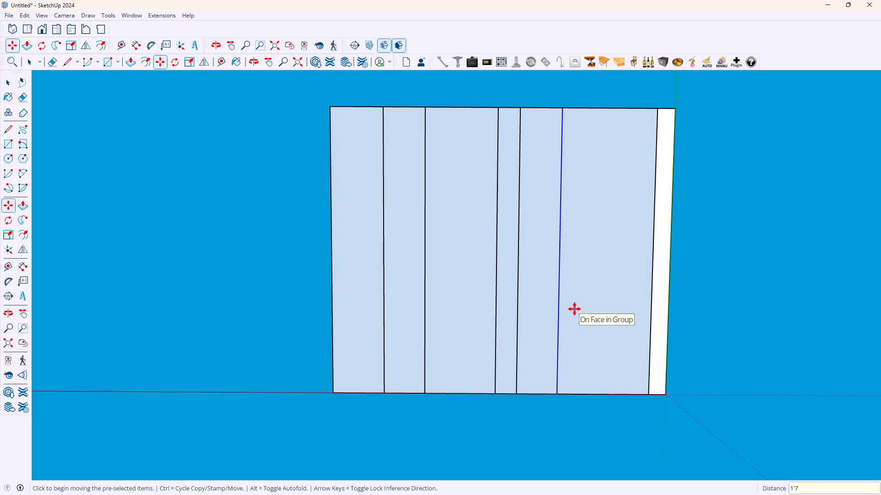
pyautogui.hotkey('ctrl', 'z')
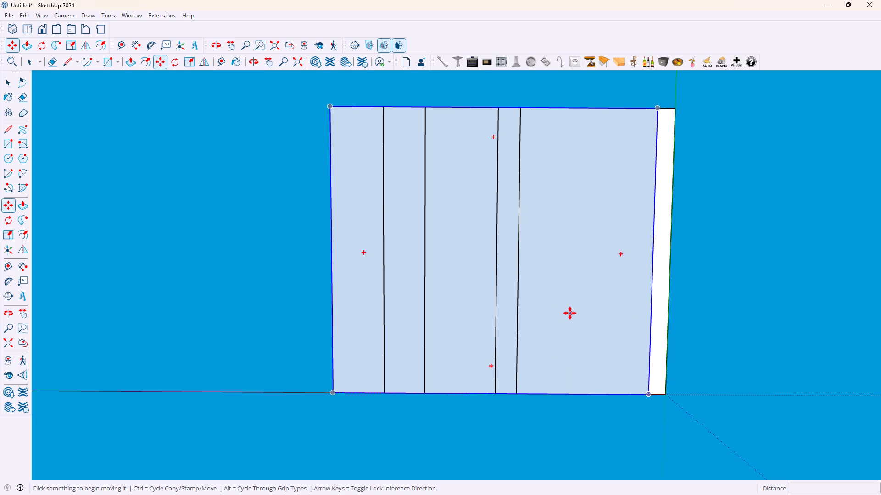
# Copy the fourth dividing line 2'9" toward the wall.
pyautogui.click(519, 308)
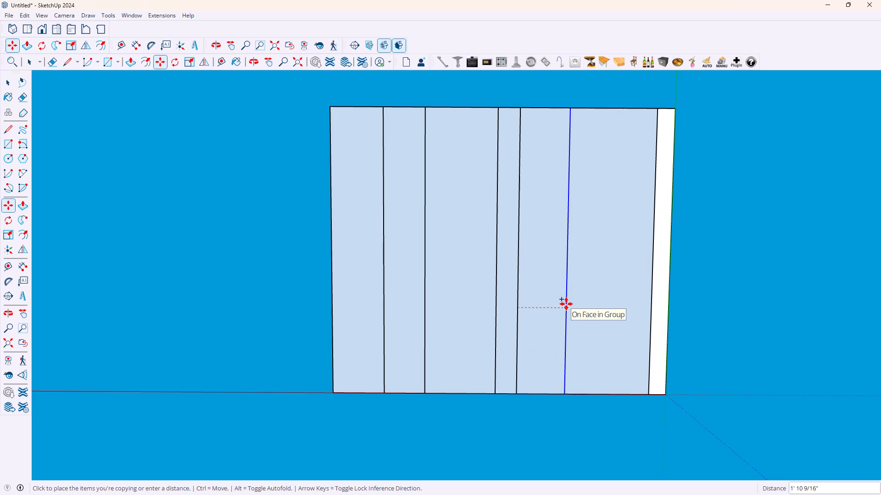
pyautogui.write("2'9")
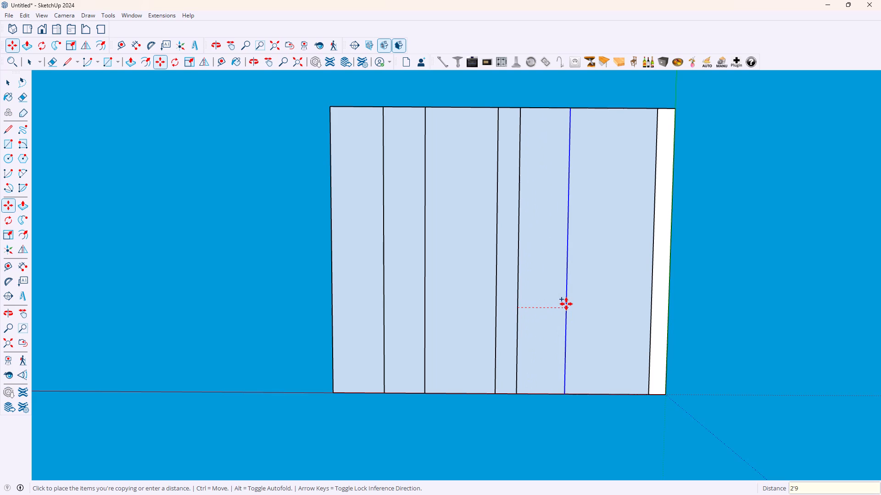
pyautogui.press('Return')
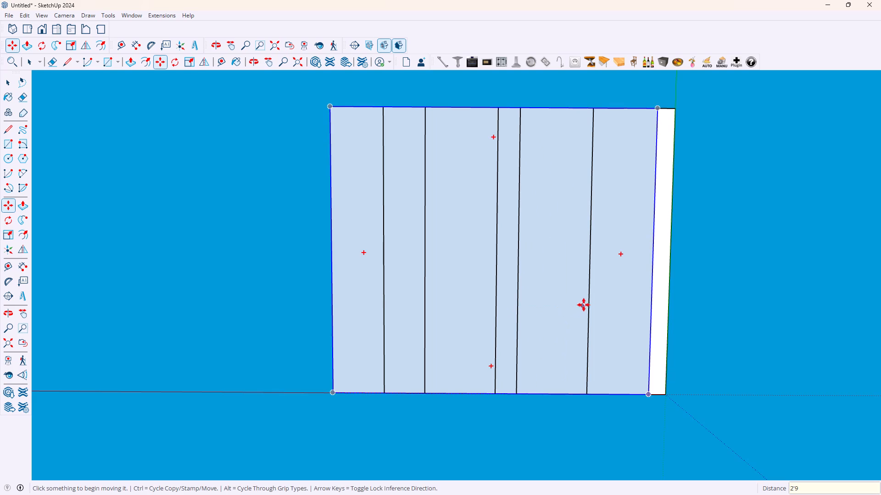
# Begin moving a copy of the dividing line nearest the wall.
pyautogui.click(591, 299)
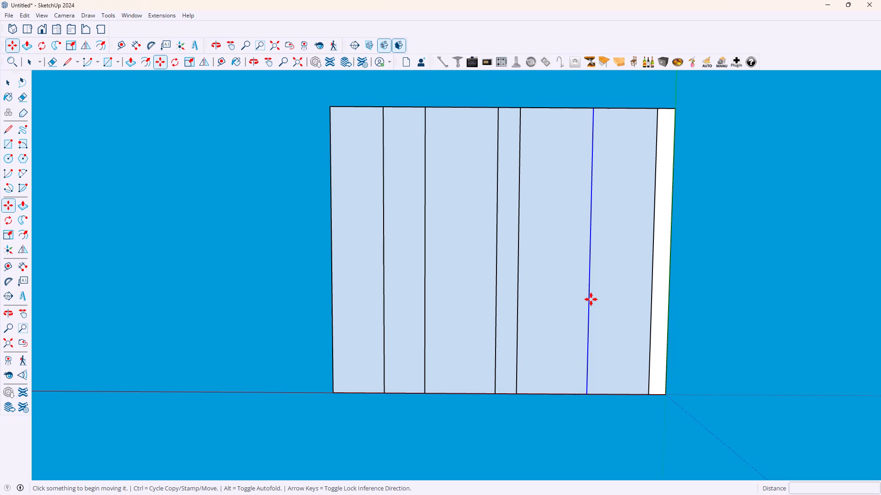
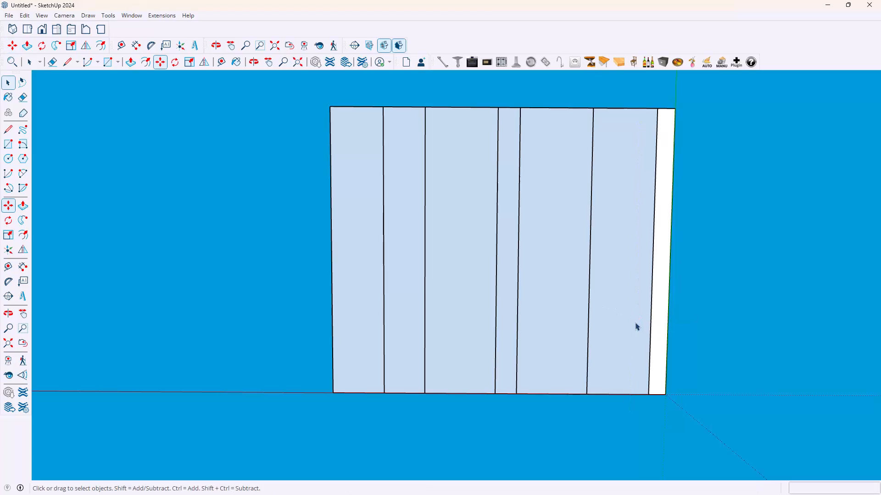
# Examine the wall and the two horizontal panels with their dividing lines from below, from the top and in isometric view.
pyautogui.scroll(-4, 662, 319)
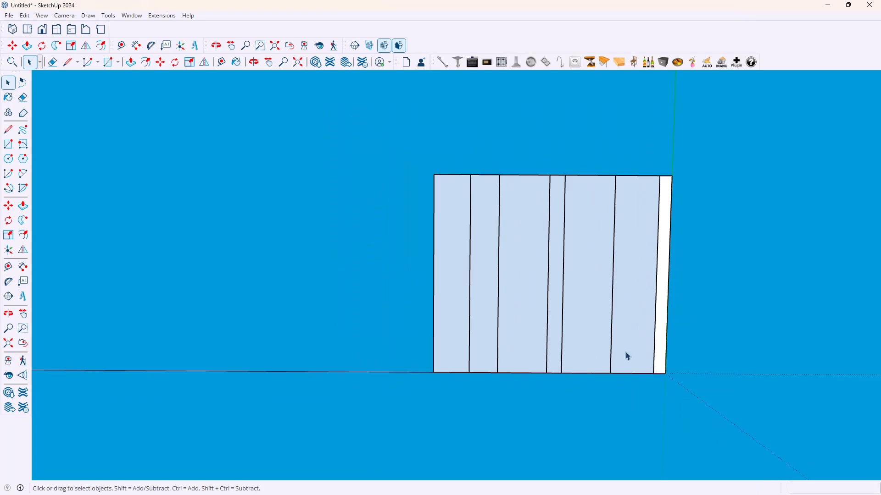
pyautogui.moveTo(588, 424); pyautogui.dragTo(575, 144, button='middle')
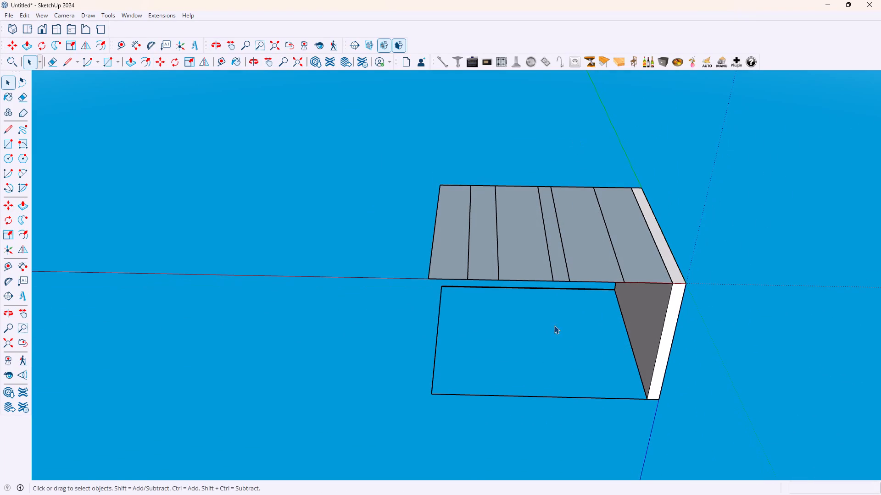
pyautogui.moveTo(554, 325); pyautogui.dragTo(560, 189, button='middle')
pyautogui.scroll(1, 560, 189)
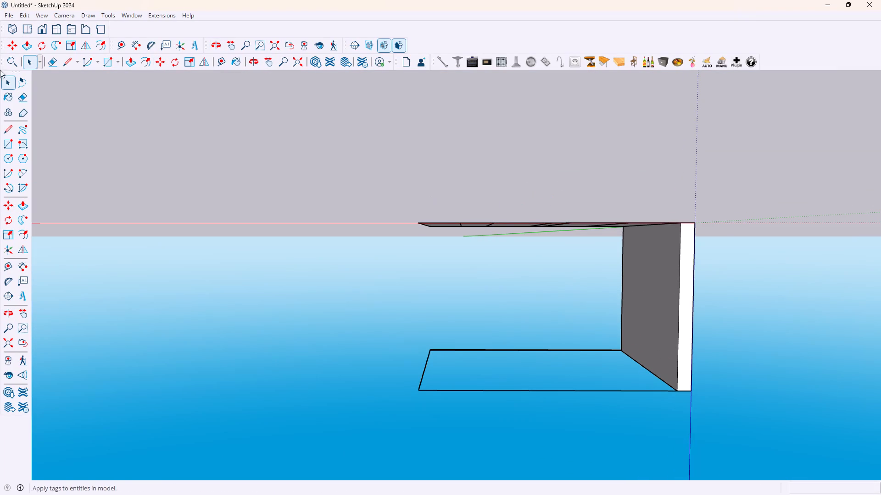
pyautogui.click(28, 29)
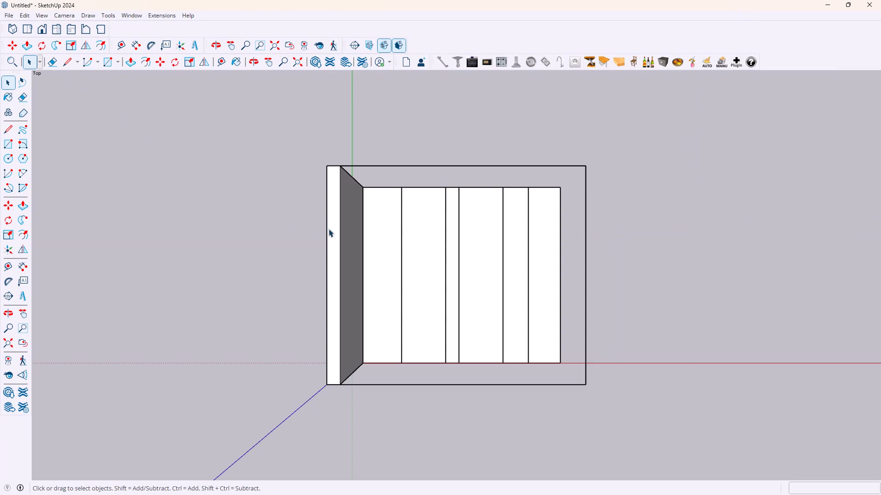
pyautogui.scroll(-1, 466, 272)
pyautogui.moveTo(465, 304); pyautogui.dragTo(452, 229, button='middle')
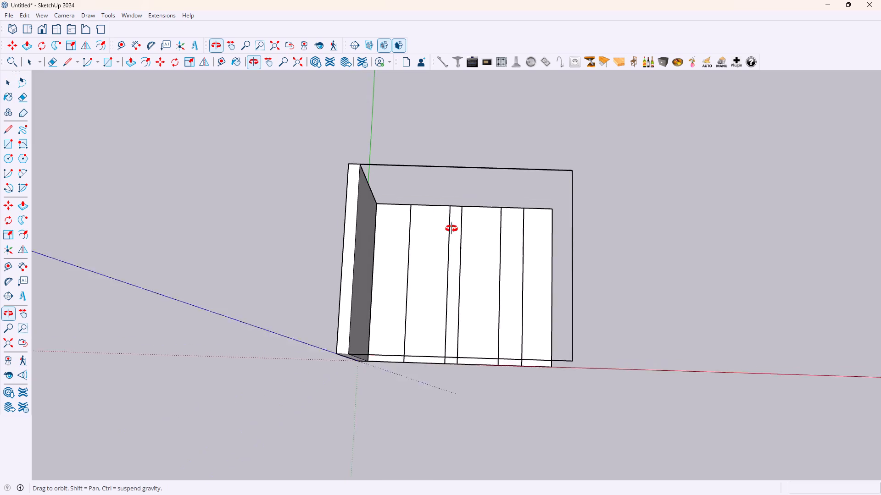
pyautogui.moveTo(452, 229); pyautogui.dragTo(450, 212, button='middle')
pyautogui.click(13, 23)
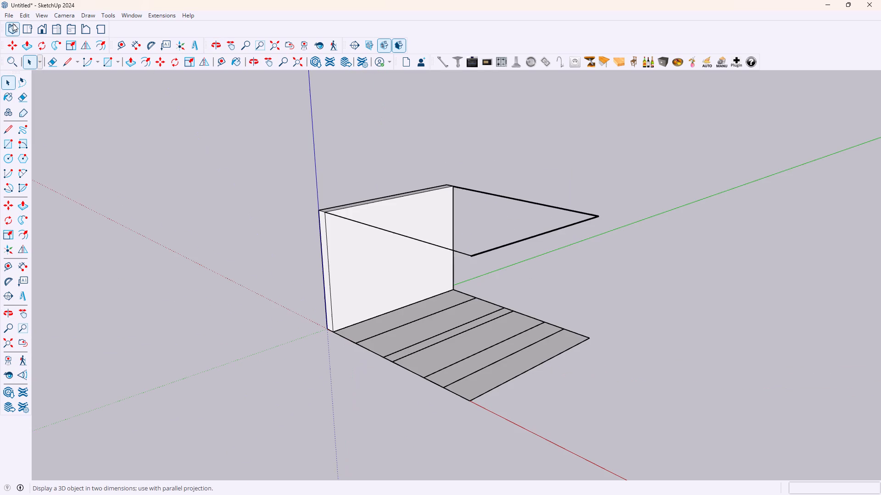
pyautogui.moveTo(427, 247); pyautogui.dragTo(510, 216, button='middle')
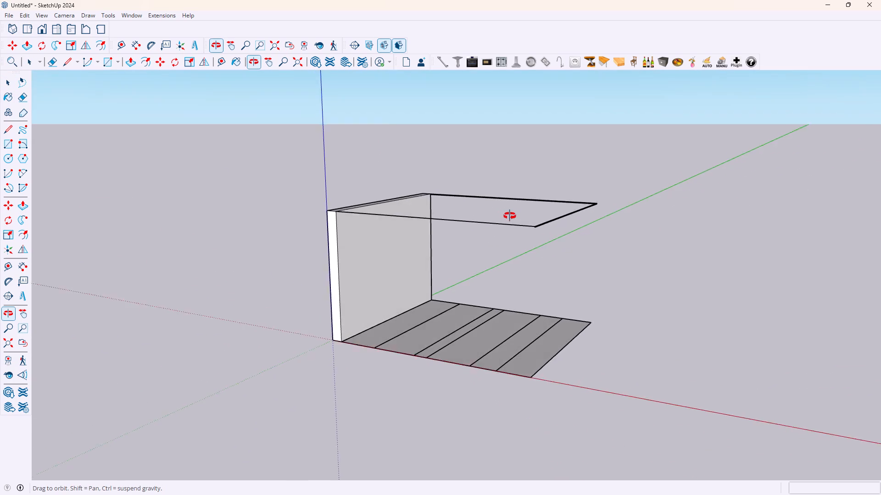
pyautogui.moveTo(510, 216); pyautogui.dragTo(570, 283, button='middle')
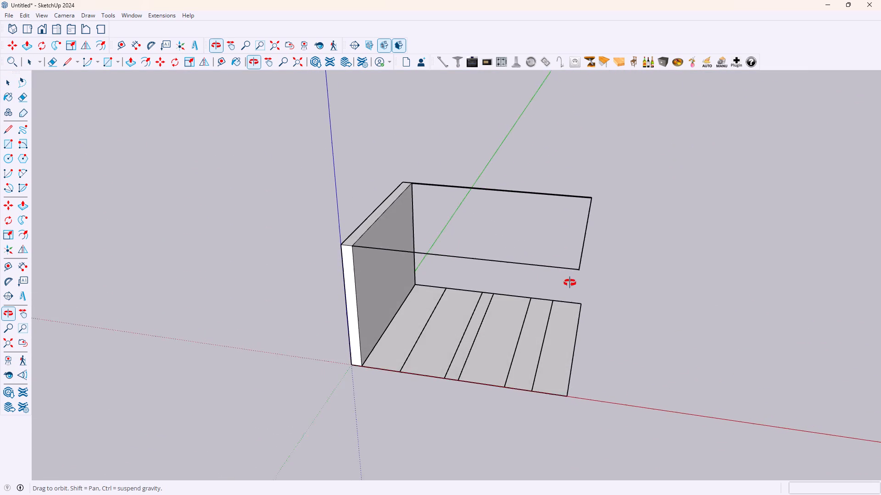
pyautogui.moveTo(570, 283); pyautogui.dragTo(590, 305, button='middle')
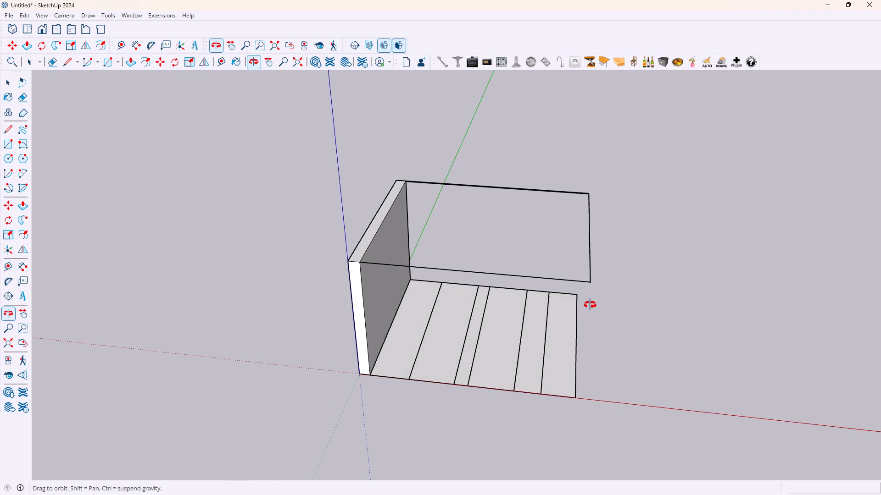
pyautogui.moveTo(590, 305); pyautogui.dragTo(591, 308, button='middle')
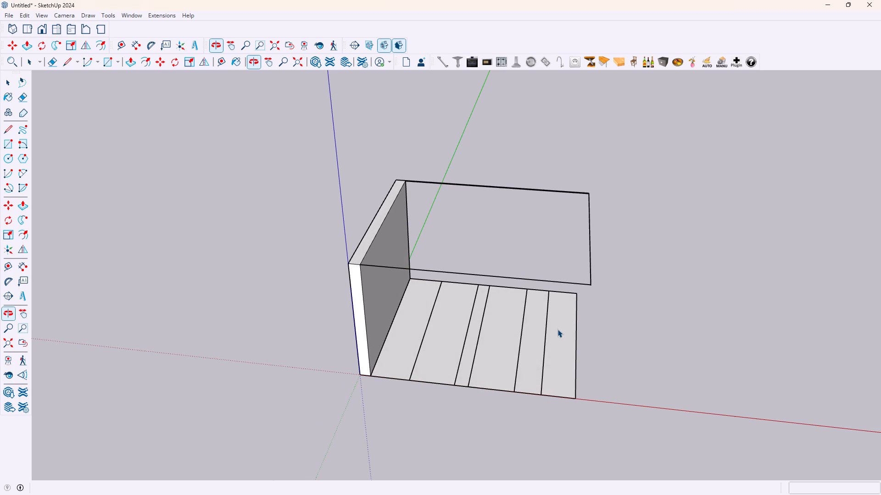
# Undo the parallel dividing lines across the lower panel, back to the plain panel with a single lengthwise guide.
pyautogui.hotkey('ctrl', 'z')
pyautogui.hotkey('ctrl', 'z')
pyautogui.hotkey('ctrl', 'z')
pyautogui.hotkey('ctrl', 'z')
pyautogui.hotkey('ctrl', 'z')
pyautogui.hotkey('ctrl', 'z')
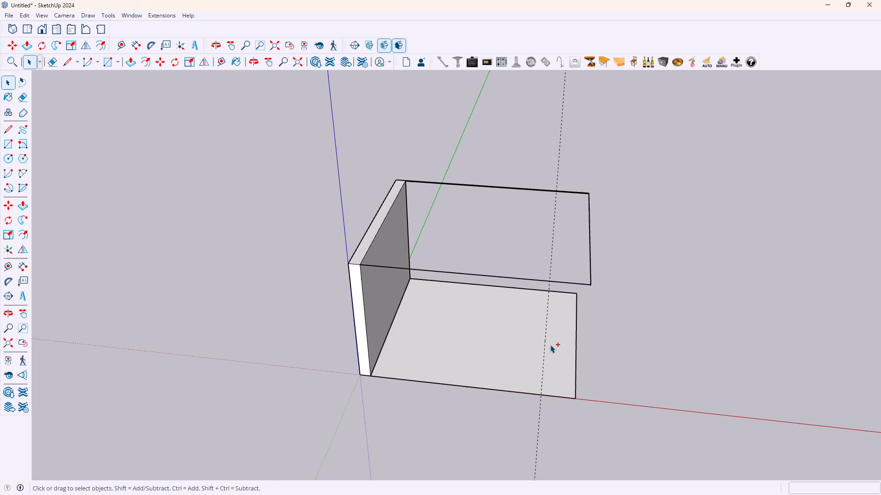
# Keep undoing past the guide removal and the inset rectangle drawn on the lower panel.
pyautogui.hotkey('ctrl', 'z')
pyautogui.hotkey('ctrl', 'z')
pyautogui.hotkey('ctrl', 'z')
pyautogui.hotkey('ctrl', 'z')
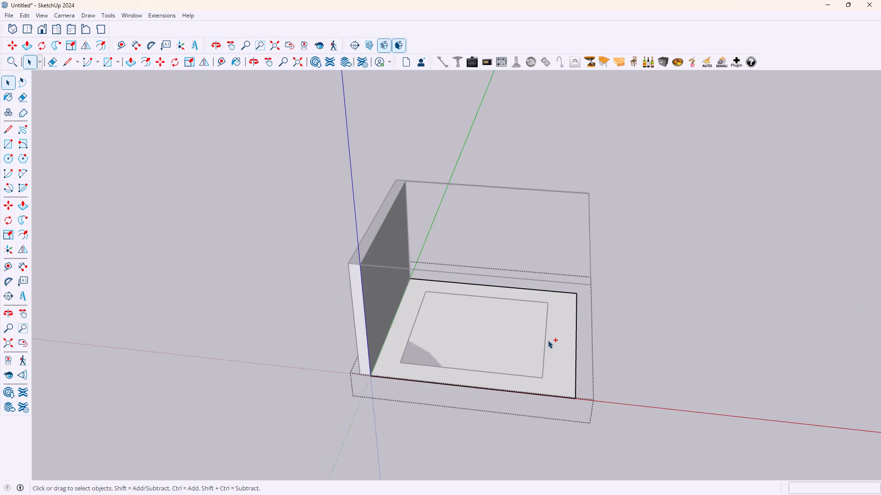
pyautogui.hotkey('ctrl', 'z')
pyautogui.hotkey('ctrl', 'z')
pyautogui.hotkey('ctrl', 'z')
pyautogui.hotkey('ctrl', 'z')
pyautogui.hotkey('ctrl', 'z')
pyautogui.hotkey('ctrl', 'z')
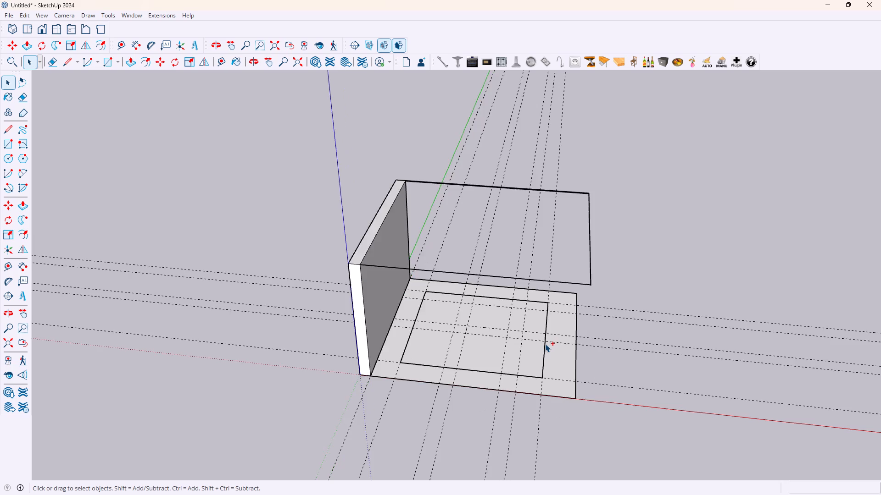
pyautogui.hotkey('ctrl', 'z')
pyautogui.hotkey('ctrl', 'z')
pyautogui.hotkey('ctrl', 'z')
pyautogui.hotkey('ctrl', 'z')
pyautogui.hotkey('ctrl', 'z')
pyautogui.hotkey('ctrl', 'z')
pyautogui.hotkey('ctrl', 'z')
pyautogui.hotkey('ctrl', 'z')
pyautogui.hotkey('ctrl', 'z')
pyautogui.hotkey('ctrl', 'z')
pyautogui.hotkey('ctrl', 'z')
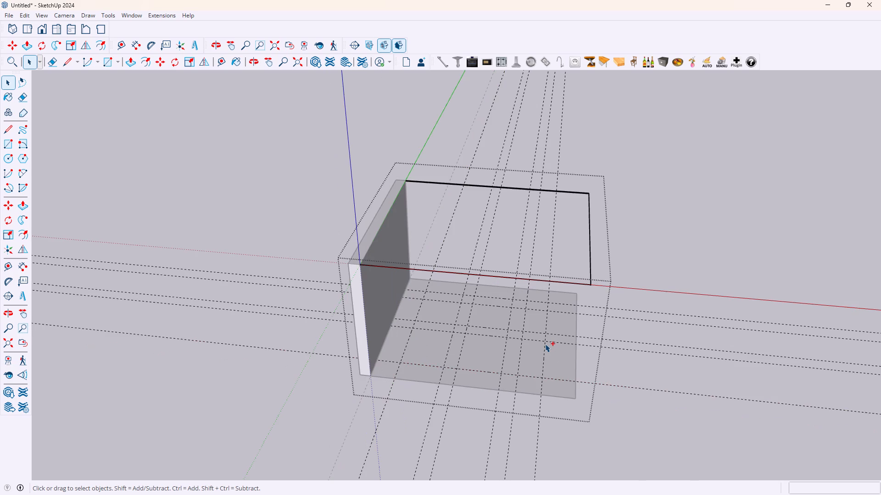
# Undo the guide grid and the removal of the upper panel's face, back to the earlier set of guides.
pyautogui.hotkey('ctrl', 'z')
pyautogui.hotkey('ctrl', 'z')
pyautogui.hotkey('ctrl', 'z')
pyautogui.hotkey('ctrl', 'z')
pyautogui.hotkey('ctrl', 'z')
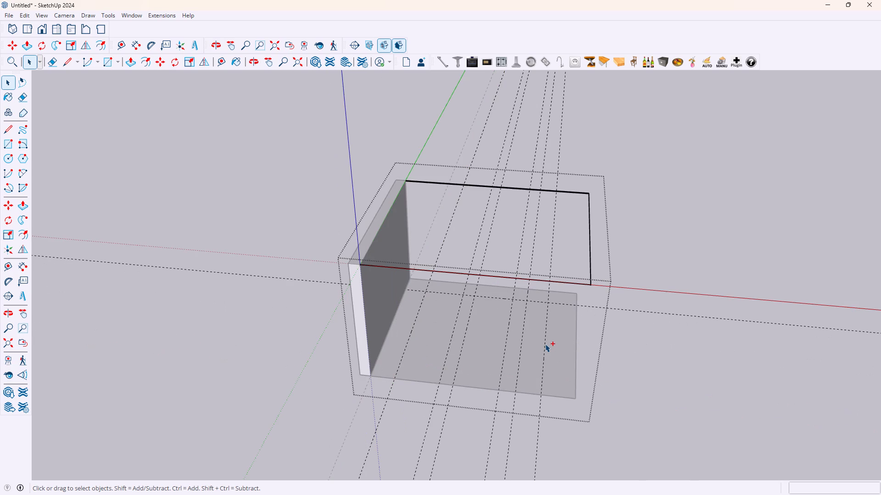
pyautogui.hotkey('ctrl', 'z')
pyautogui.hotkey('ctrl', 'z')
pyautogui.hotkey('ctrl', 'z')
pyautogui.hotkey('ctrl', 'z')
pyautogui.hotkey('ctrl', 'z')
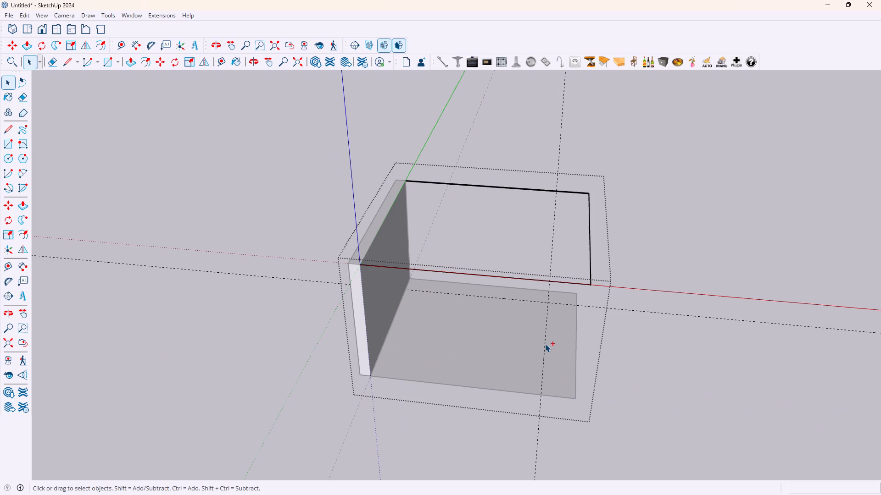
pyautogui.hotkey('ctrl', 'z')
pyautogui.hotkey('ctrl', 'z')
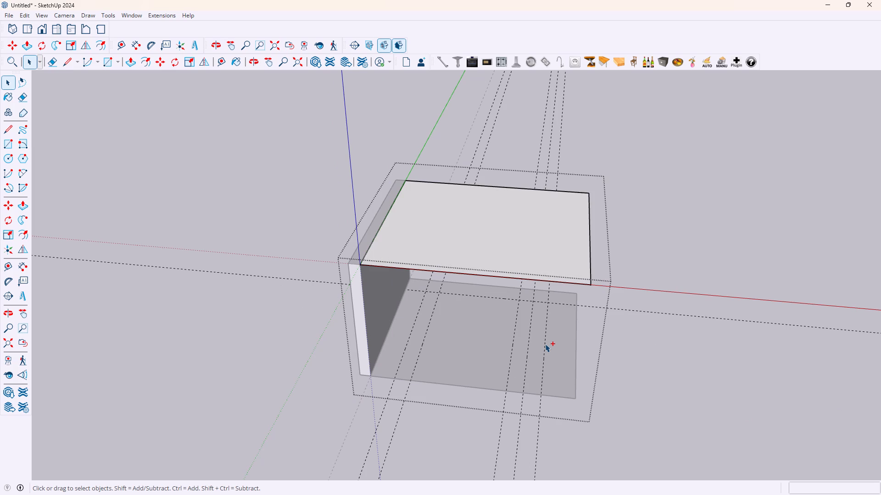
# Undo the earlier crosswise and lengthwise guides until none cross the panels, and leave the upper panel's group.
pyautogui.hotkey('ctrl', 'z')
pyautogui.hotkey('ctrl', 'z')
pyautogui.hotkey('ctrl', 'z')
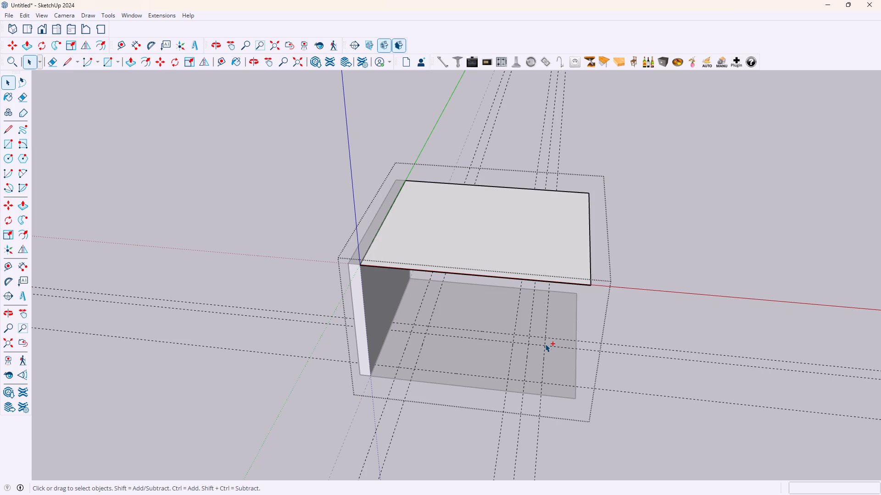
pyautogui.hotkey('ctrl', 'z')
pyautogui.hotkey('ctrl', 'z')
pyautogui.hotkey('ctrl', 'z')
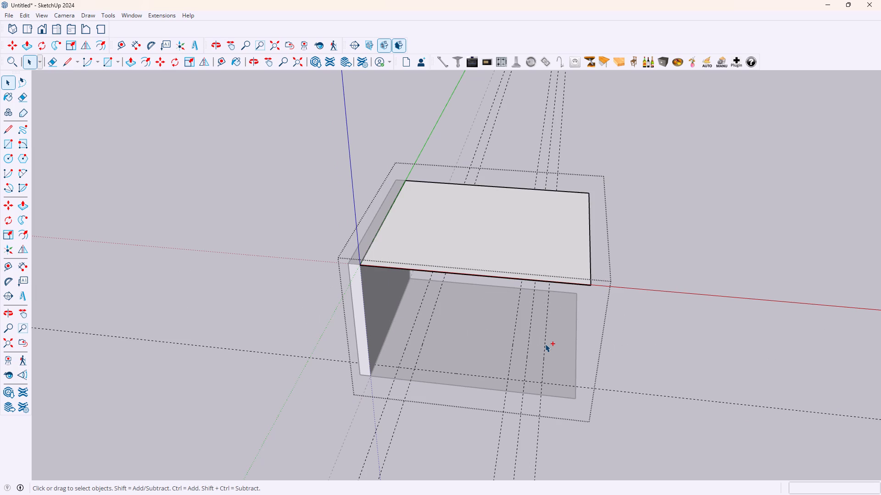
pyautogui.hotkey('ctrl', 'z')
pyautogui.hotkey('ctrl', 'z')
pyautogui.hotkey('ctrl', 'z')
pyautogui.hotkey('ctrl', 'z')
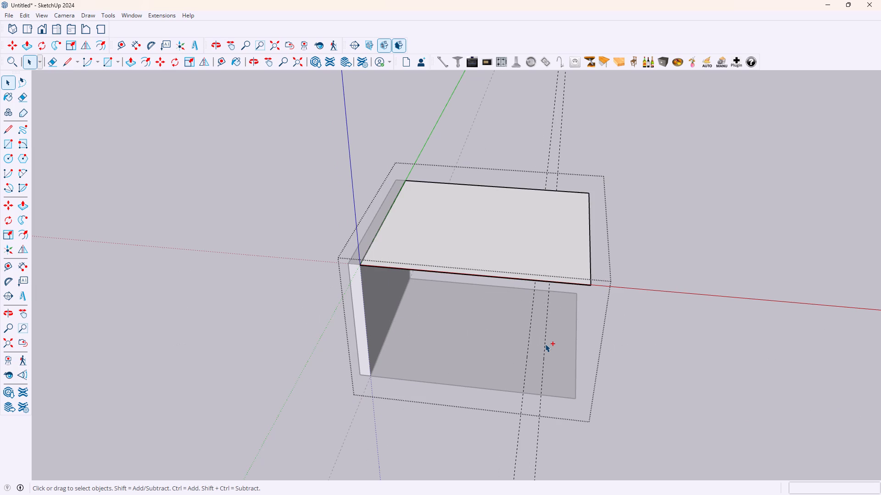
pyautogui.hotkey('ctrl', 'z')
pyautogui.hotkey('ctrl', 'z')
pyautogui.hotkey('ctrl', 'z')
pyautogui.hotkey('ctrl', 'z')
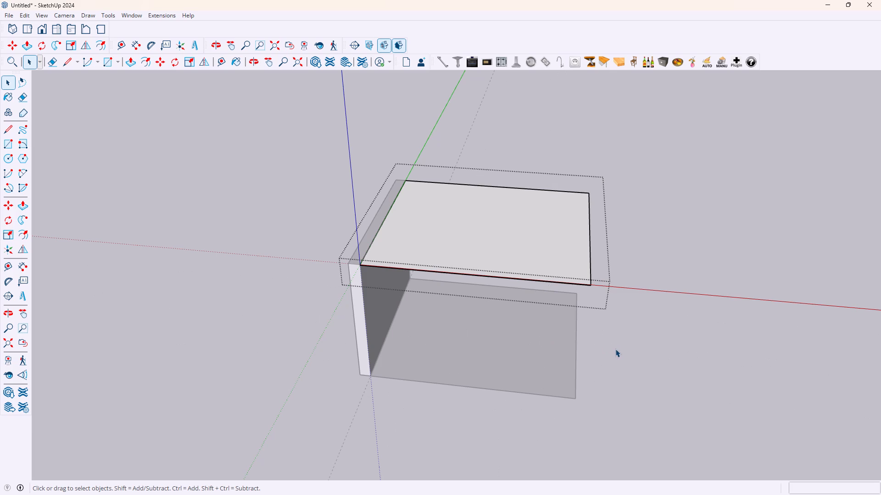
pyautogui.click(615, 349)
# Delete the floor panel at the base of the wall.
pyautogui.scroll(5, 611, 351)
pyautogui.moveTo(422, 367); pyautogui.dragTo(455, 272, button='middle')
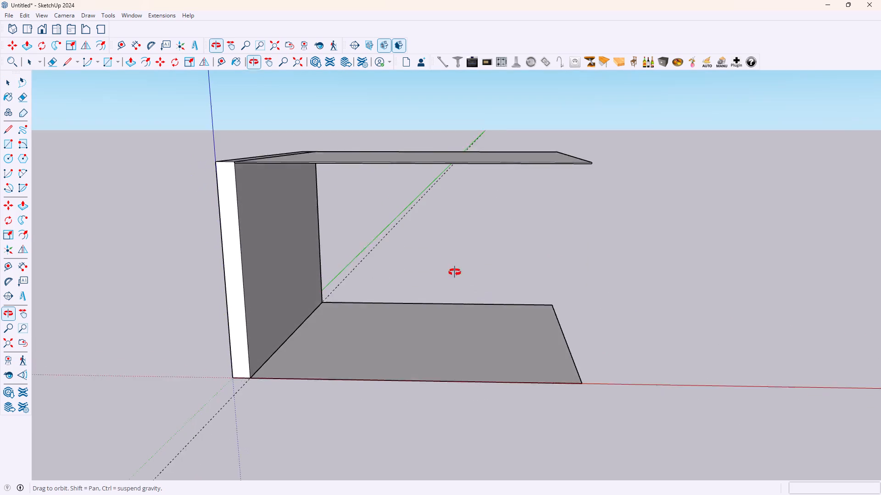
pyautogui.moveTo(455, 272); pyautogui.dragTo(459, 271, button='middle')
pyautogui.click(427, 346)
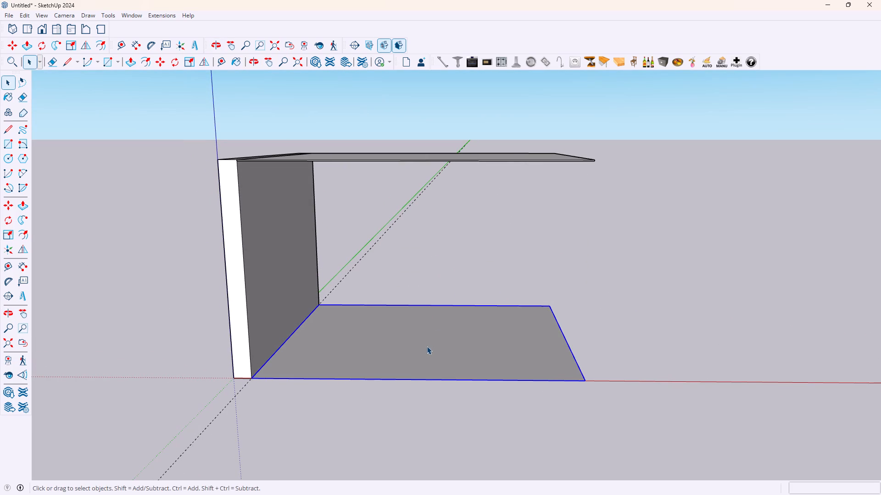
pyautogui.press('Delete')
# Measure the ceiling panel's front edge from the wall's inner top corner to the free end.
pyautogui.moveTo(427, 346); pyautogui.dragTo(434, 238, button='middle')
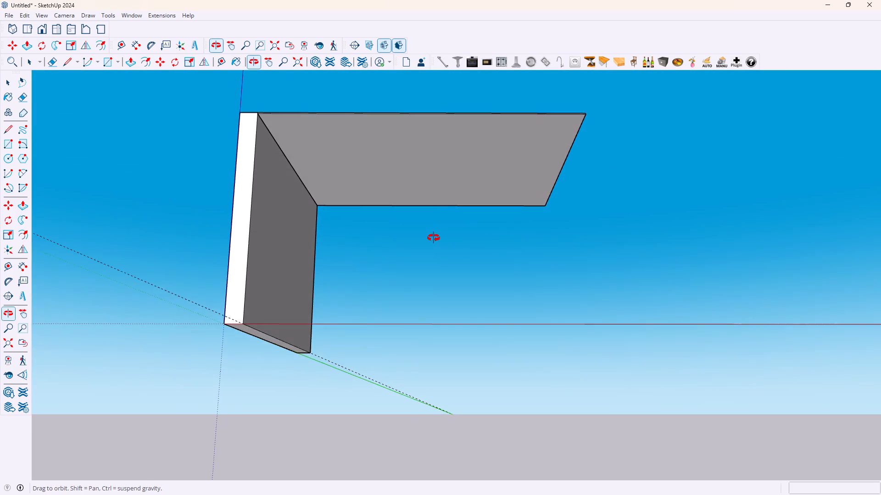
pyautogui.moveTo(434, 238); pyautogui.dragTo(435, 383, button='middle')
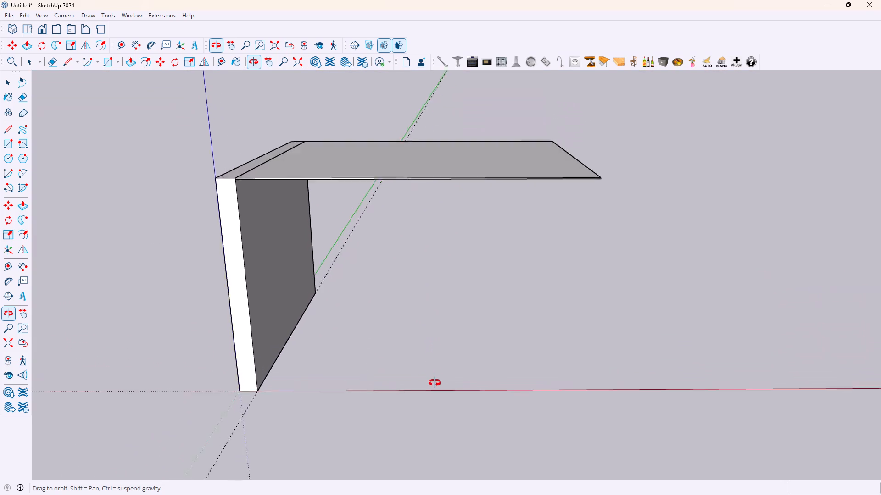
pyautogui.moveTo(435, 383); pyautogui.dragTo(441, 373, button='middle')
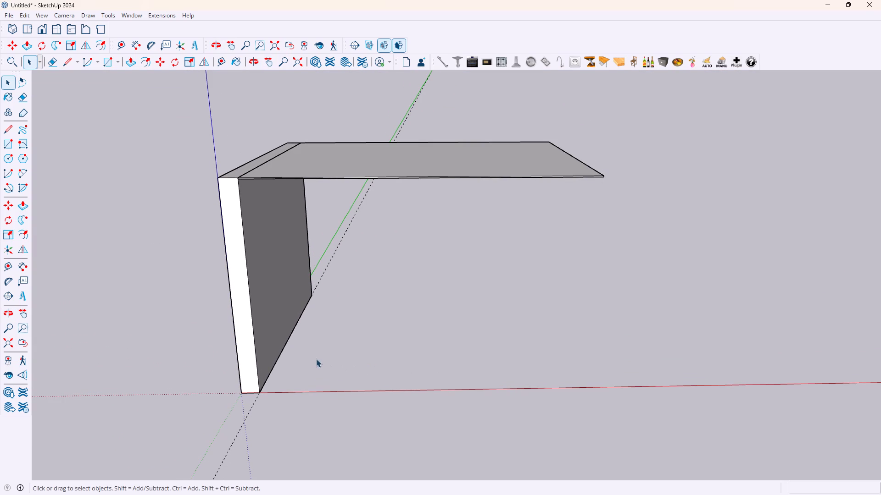
pyautogui.click(19, 270)
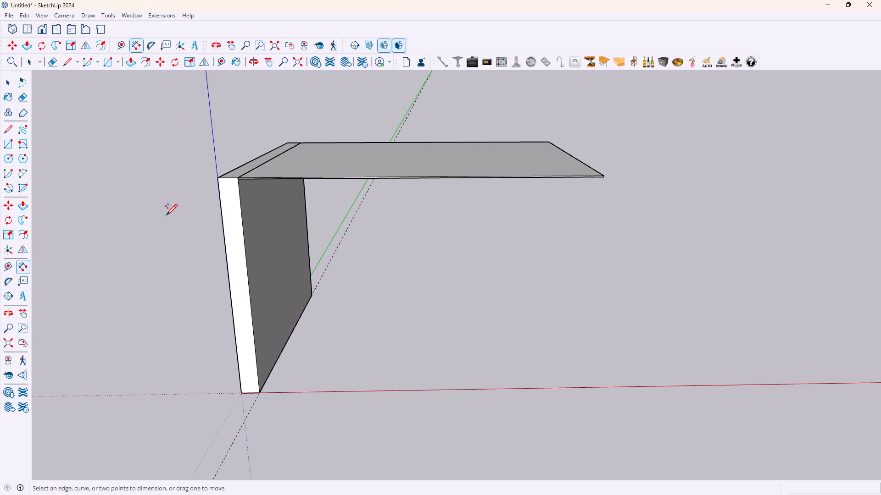
pyautogui.scroll(4, 220, 170)
pyautogui.scroll(9, 261, 187)
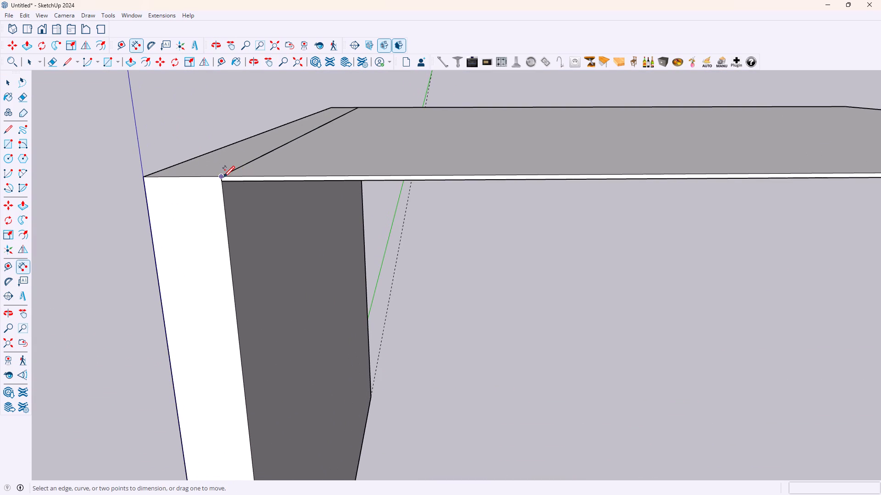
pyautogui.click(223, 176)
pyautogui.scroll(-6, 597, 250)
pyautogui.scroll(-5, 696, 245)
pyautogui.scroll(-5, 510, 205)
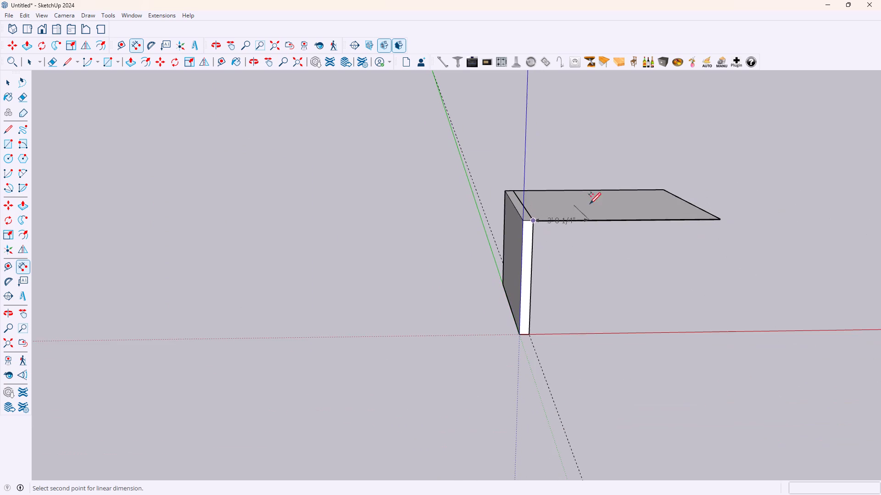
pyautogui.scroll(7, 674, 203)
pyautogui.scroll(4, 723, 225)
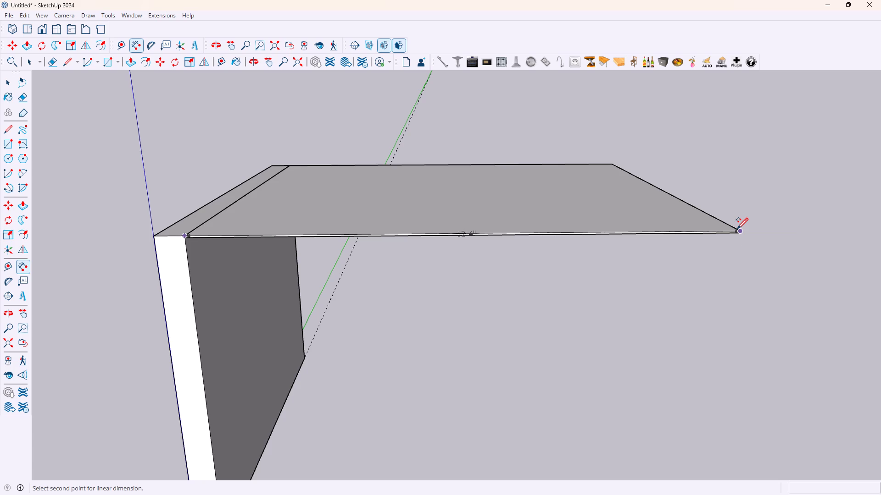
pyautogui.press('space')
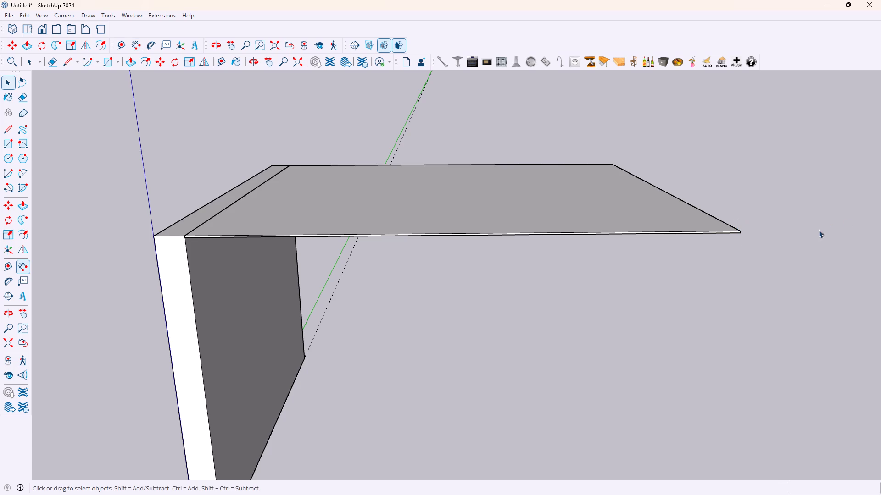
# Measure the overall front span from the wall's outer top corner to the ceiling panel's free end.
pyautogui.scroll(4, 153, 235)
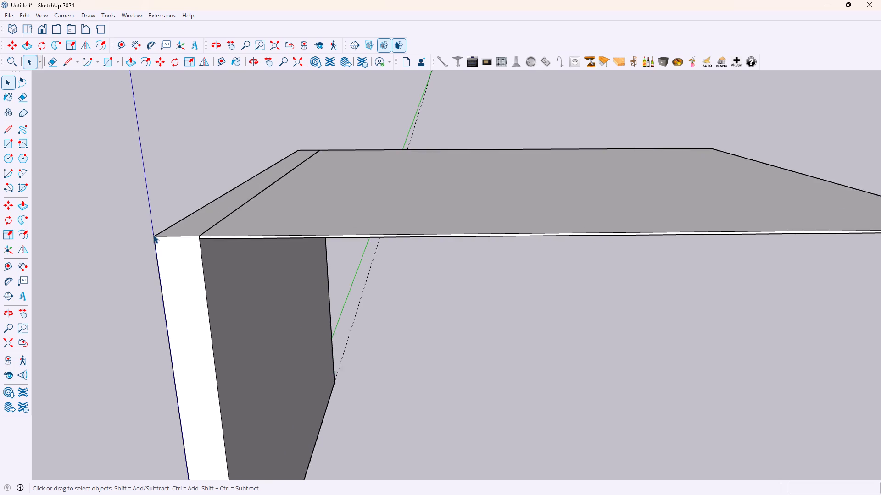
pyautogui.scroll(3, 153, 235)
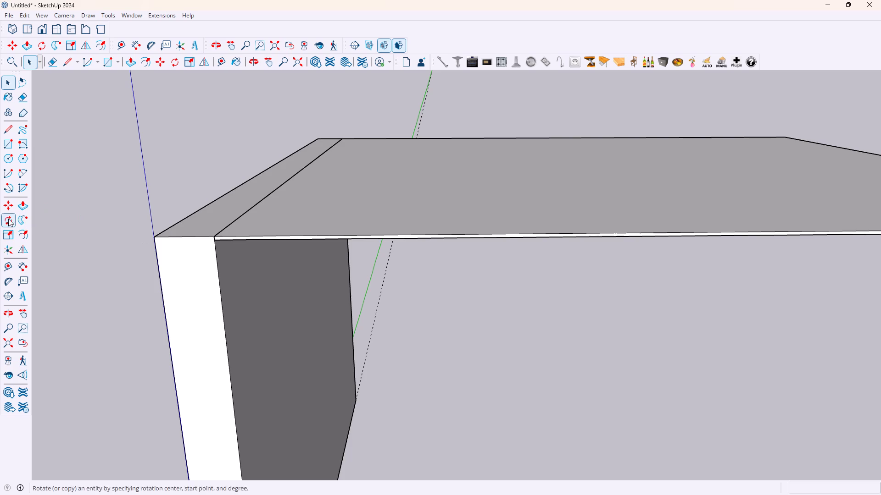
pyautogui.click(26, 268)
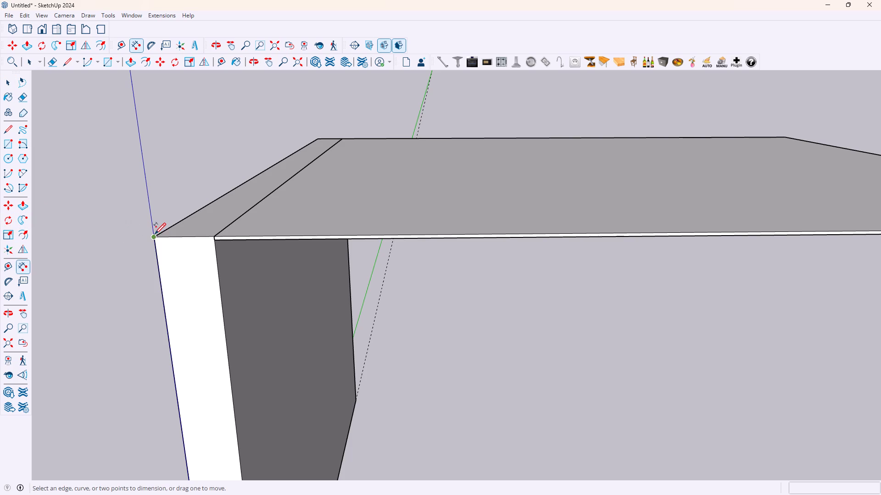
pyautogui.click(156, 235)
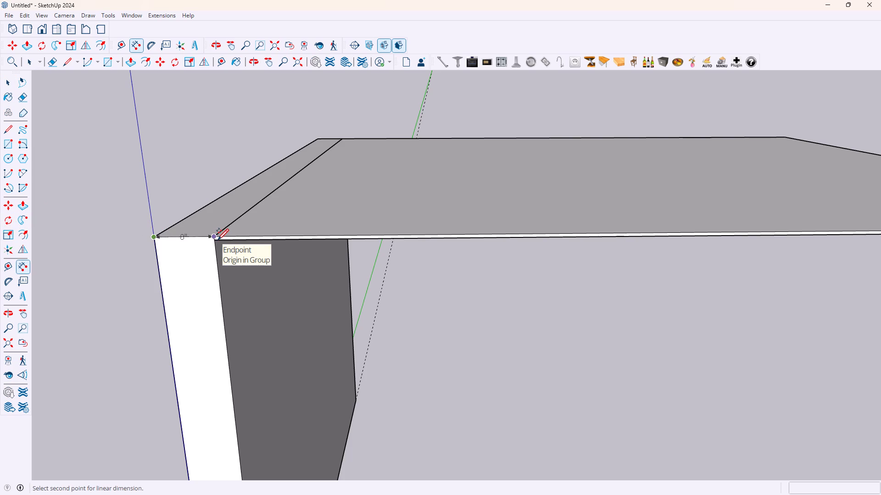
pyautogui.scroll(-2, 448, 231)
pyautogui.scroll(-6, 576, 214)
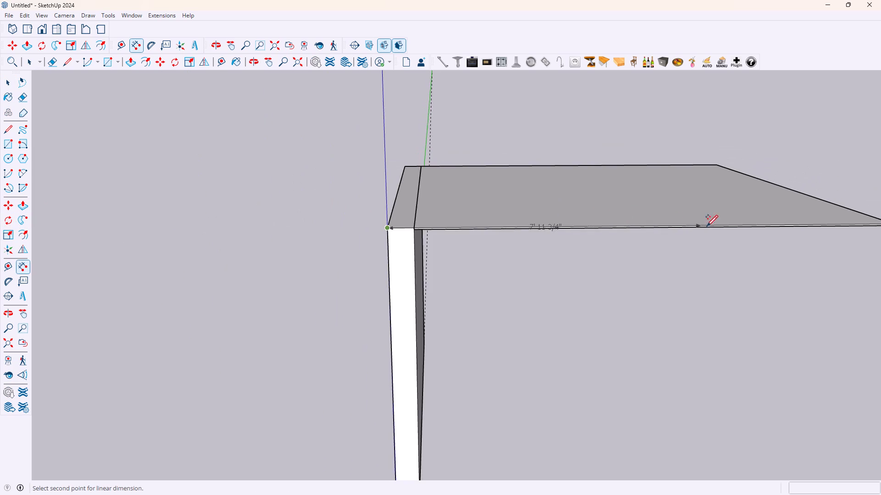
pyautogui.scroll(3, 711, 225)
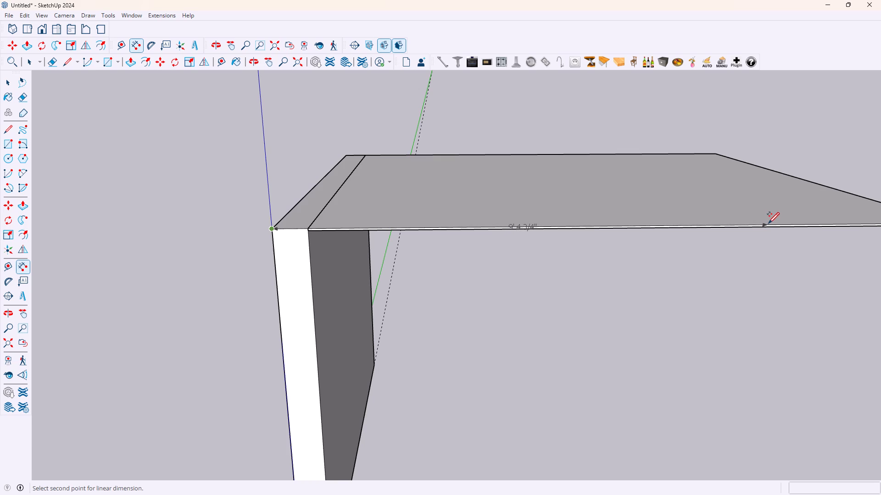
pyautogui.write('12')
pyautogui.scroll(-7, 803, 220)
pyautogui.scroll(4, 858, 213)
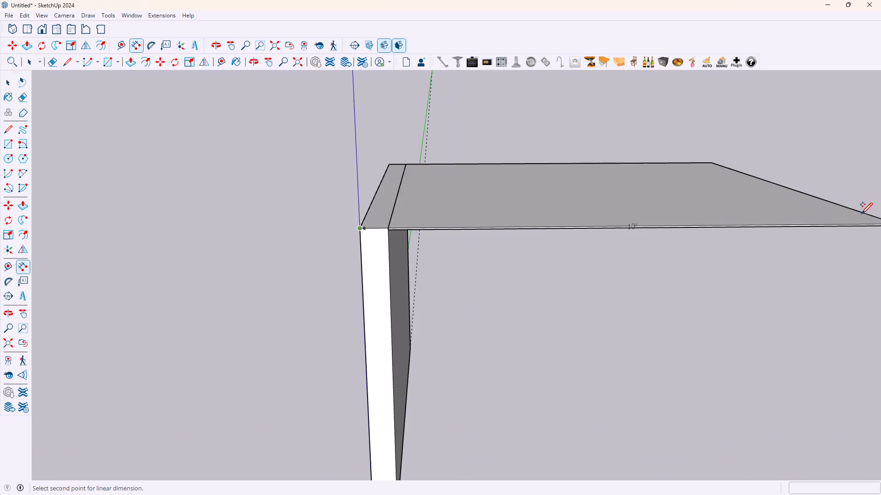
pyautogui.scroll(-10, 857, 216)
pyautogui.scroll(12, 857, 219)
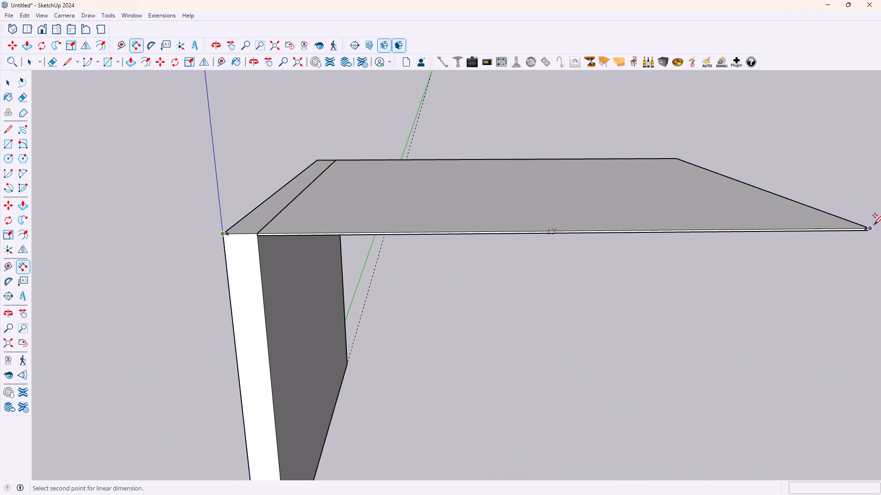
pyautogui.scroll(8, 874, 224)
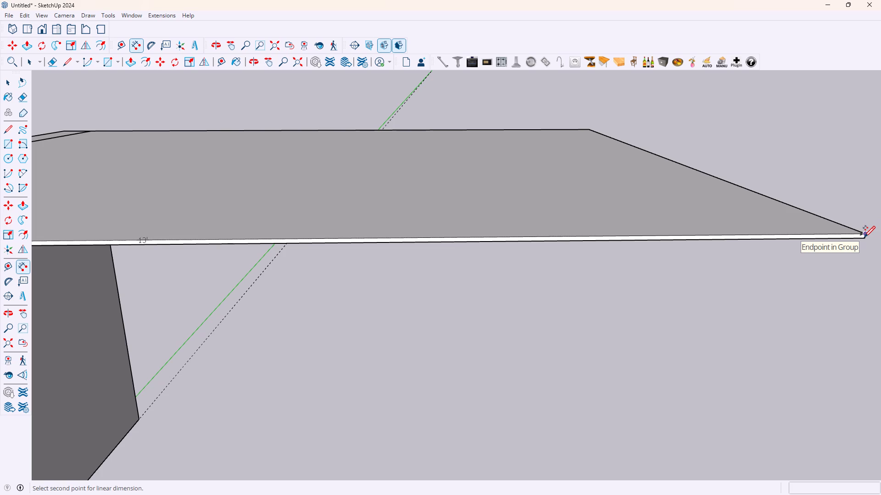
pyautogui.press('space')
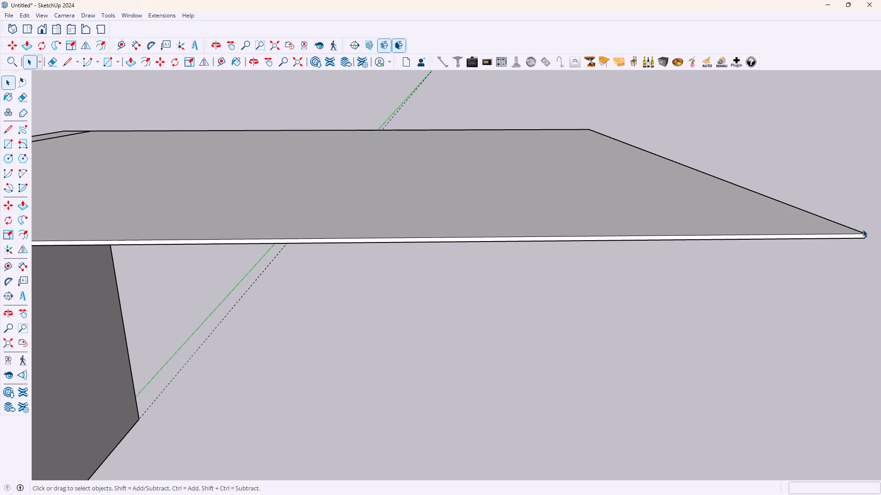
# Open the ceiling panel's group, push its free end face inward by 1' with Push/Pull, and leave the group.
pyautogui.scroll(-2, 870, 221)
pyautogui.moveTo(868, 229); pyautogui.dragTo(703, 225, button='middle')
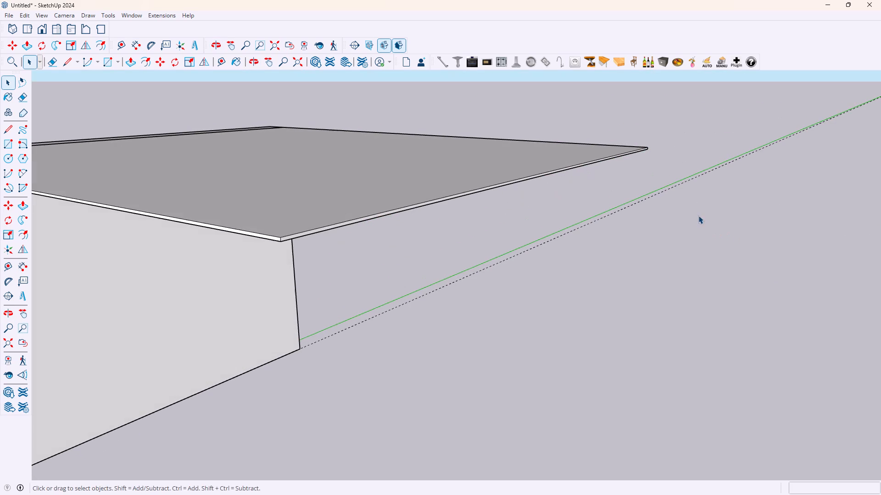
pyautogui.press('p')
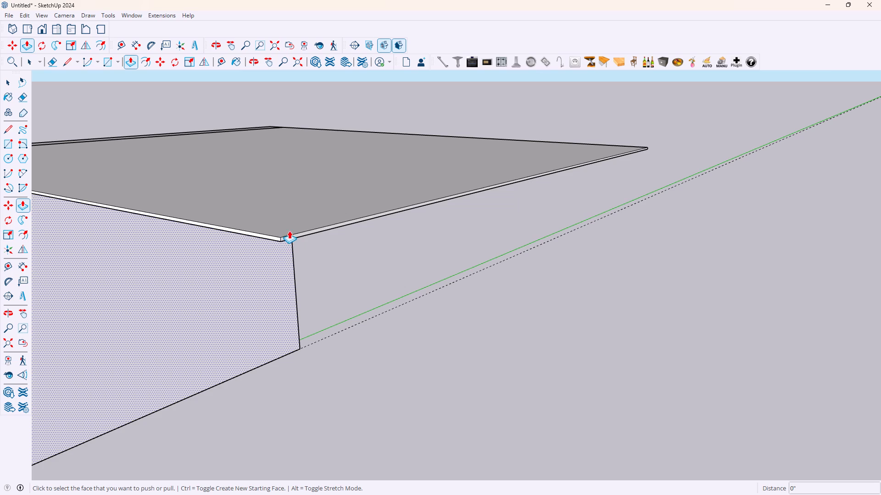
pyautogui.press('space')
pyautogui.click(308, 212)
pyautogui.doubleClick(308, 212)
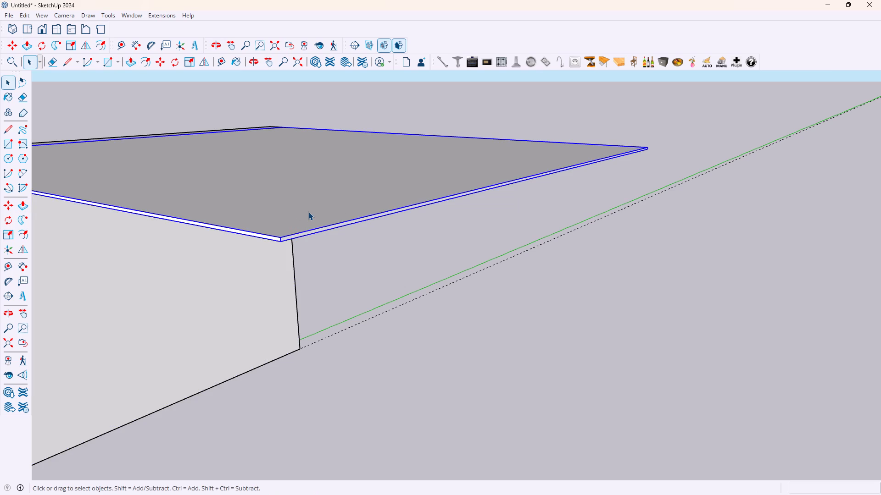
pyautogui.click(308, 212)
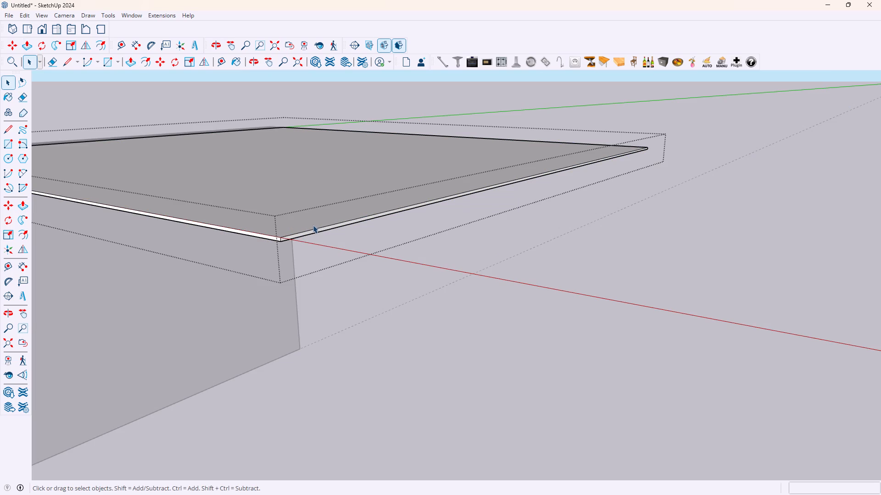
pyautogui.press('p')
pyautogui.click(309, 230)
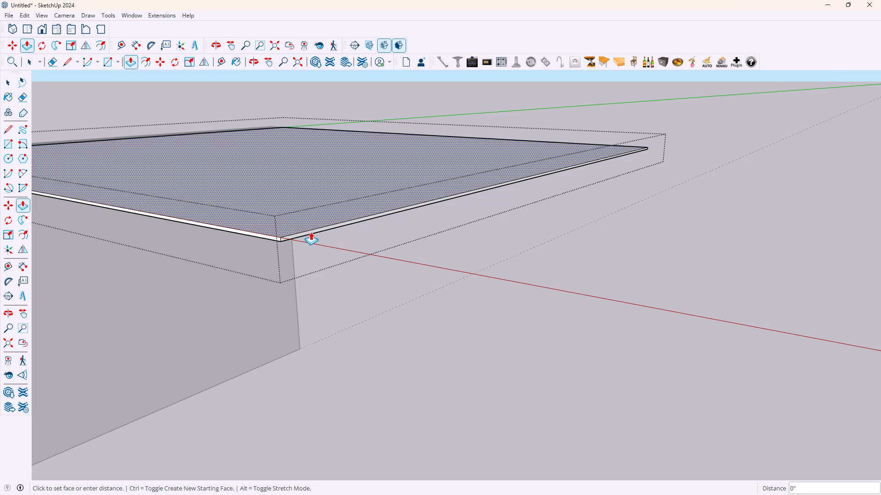
pyautogui.press('Escape')
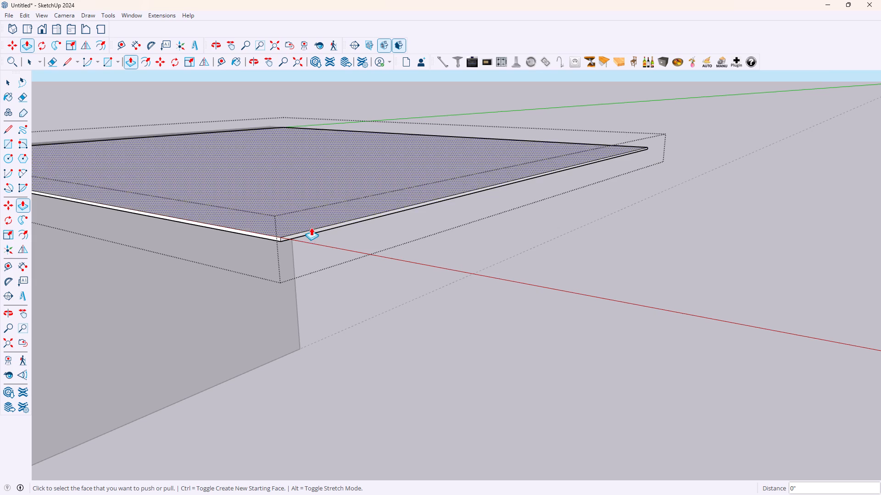
pyautogui.click(307, 232)
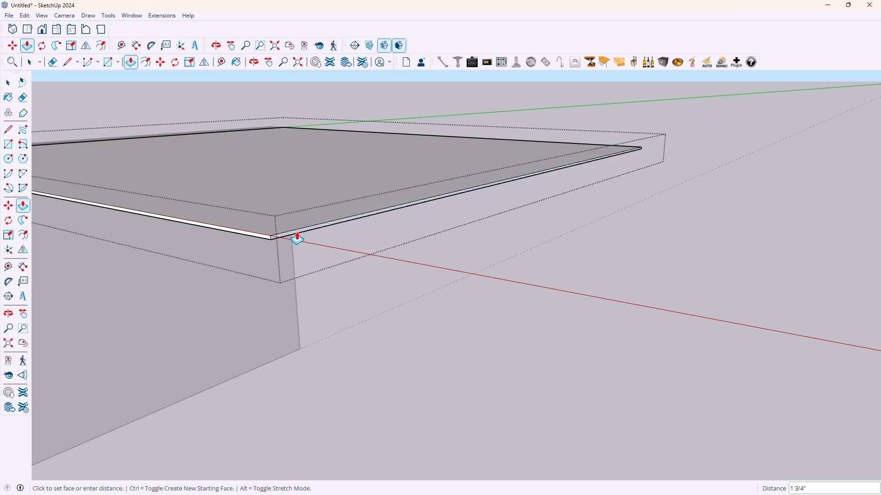
pyautogui.write("1'")
pyautogui.press('Return')
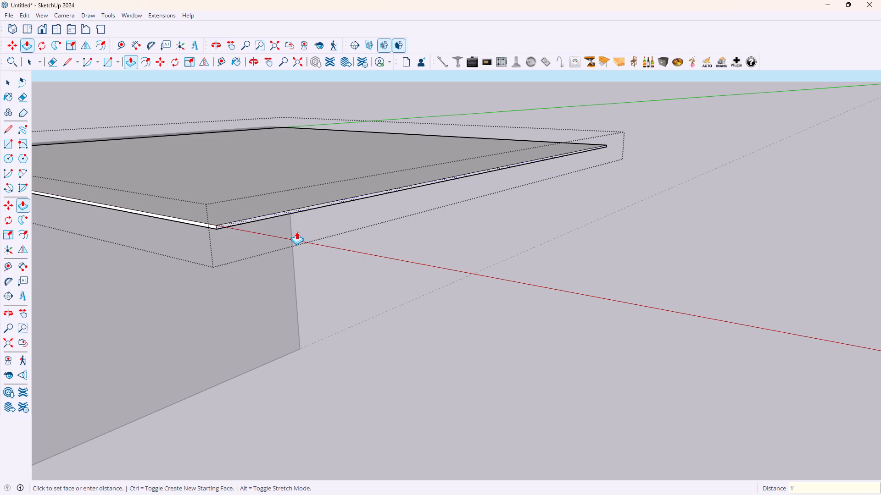
pyautogui.press('space')
pyautogui.click(515, 253)
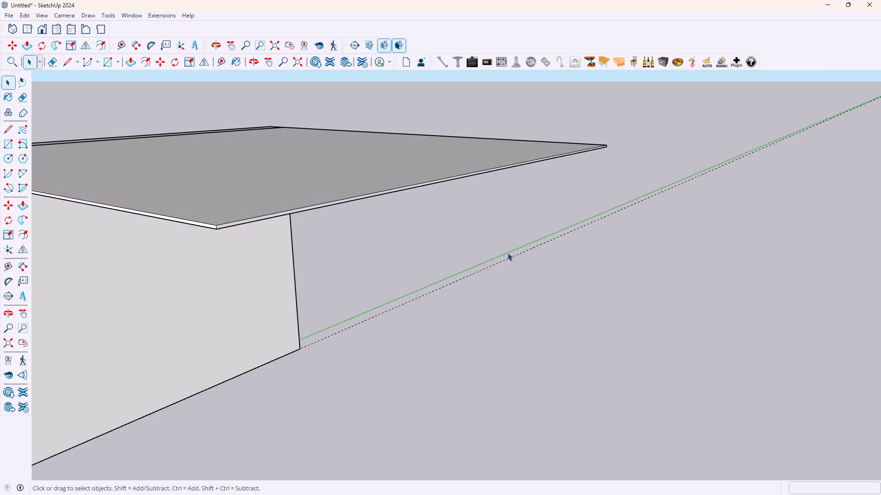
# Examine the ceiling panel's free end and its junction with the wall from several angles.
pyautogui.moveTo(168, 277); pyautogui.dragTo(287, 282, button='middle')
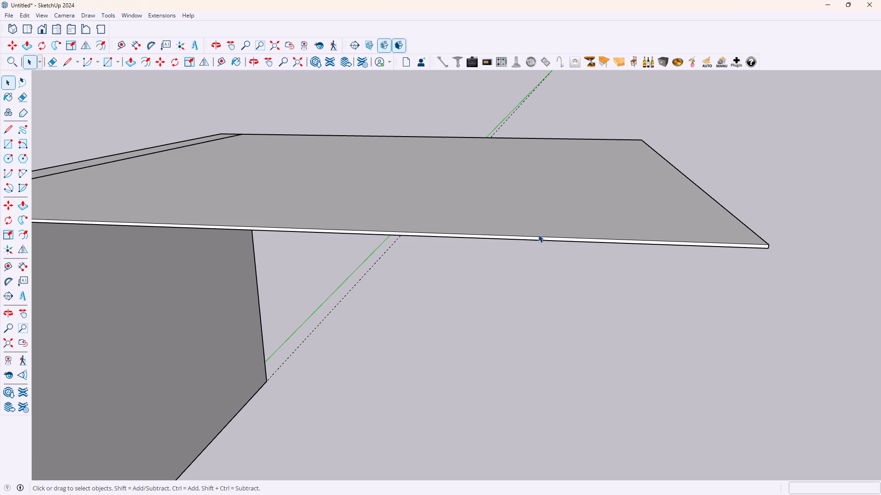
pyautogui.moveTo(737, 228); pyautogui.dragTo(698, 233, button='middle')
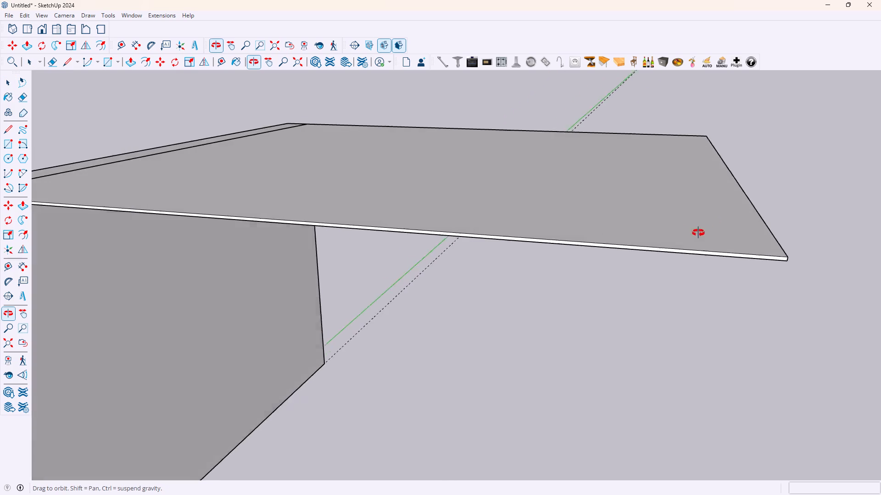
pyautogui.moveTo(698, 233); pyautogui.dragTo(480, 209, button='middle')
pyautogui.scroll(-2, 572, 255)
pyautogui.scroll(-1, 741, 332)
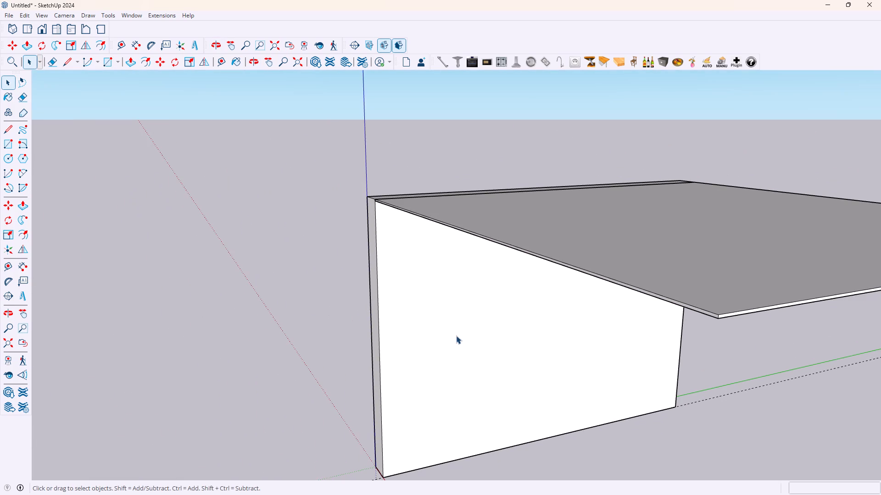
pyautogui.moveTo(457, 335); pyautogui.dragTo(533, 330, button='middle')
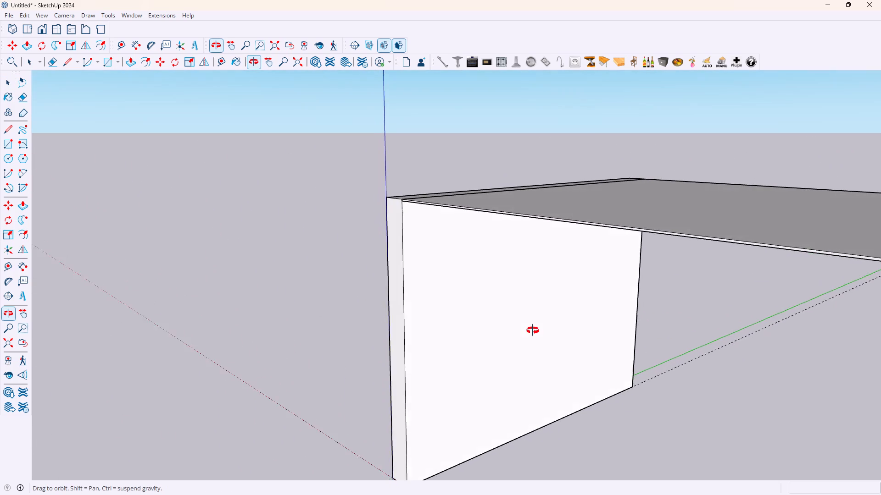
pyautogui.moveTo(533, 330); pyautogui.dragTo(542, 335, button='middle')
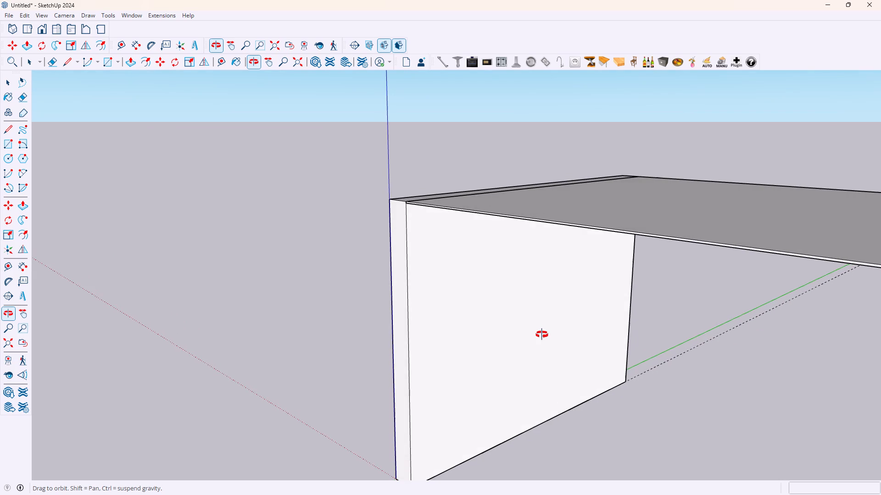
pyautogui.moveTo(542, 335); pyautogui.dragTo(630, 343, button='middle')
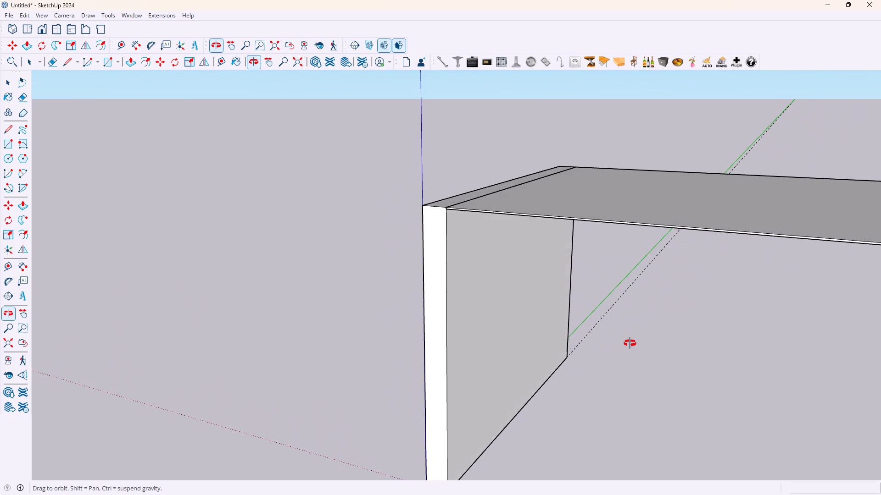
pyautogui.moveTo(630, 343); pyautogui.dragTo(410, 323, button='middle')
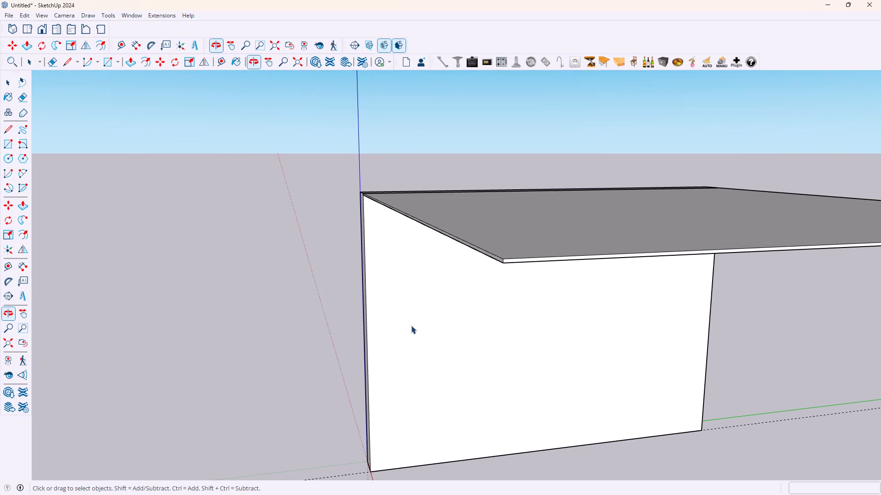
# Open the ceiling panel's group, pull its free end face outward by 3" with Push/Pull, and leave the group.
pyautogui.click(589, 257)
pyautogui.doubleClick(589, 257)
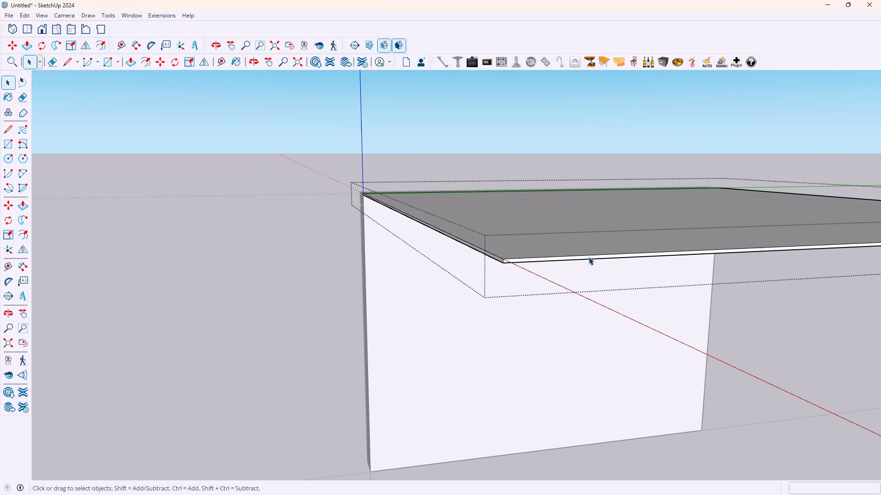
pyautogui.click(589, 257)
pyautogui.click(328, 307)
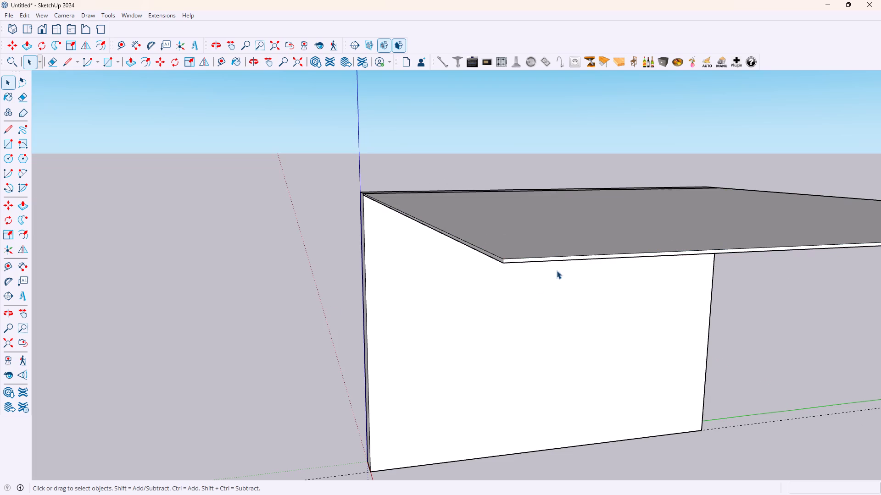
pyautogui.click(572, 254)
pyautogui.click(572, 254)
pyautogui.doubleClick(573, 245)
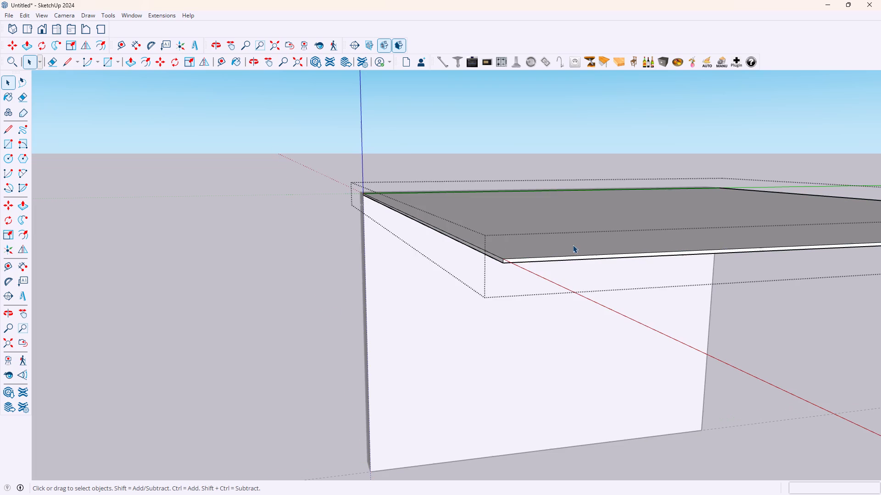
pyautogui.press('p')
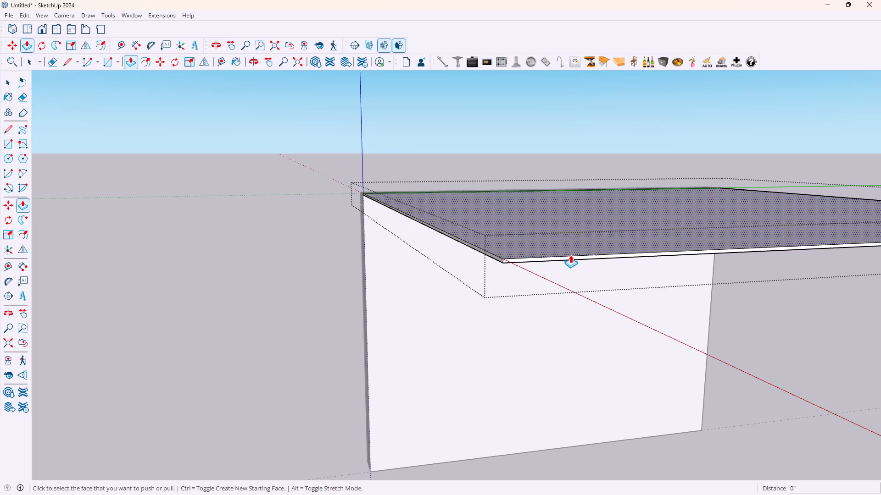
pyautogui.click(569, 259)
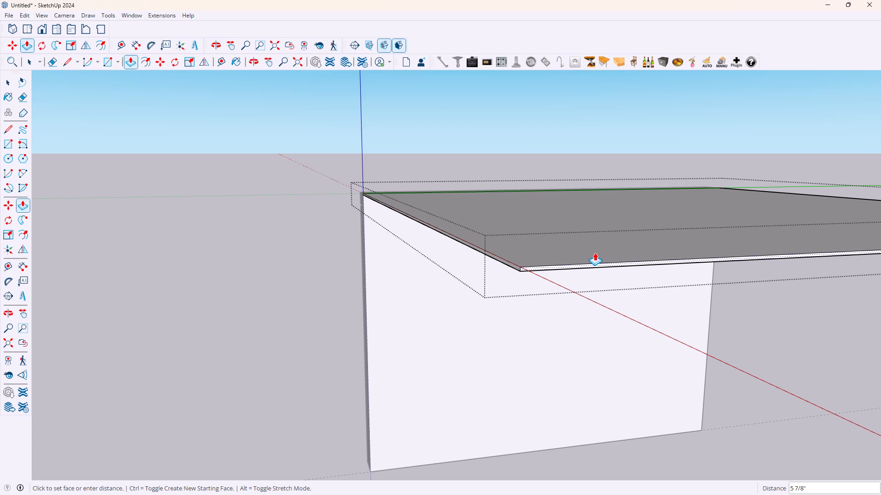
pyautogui.press('3')
pyautogui.press('Return')
pyautogui.press('space')
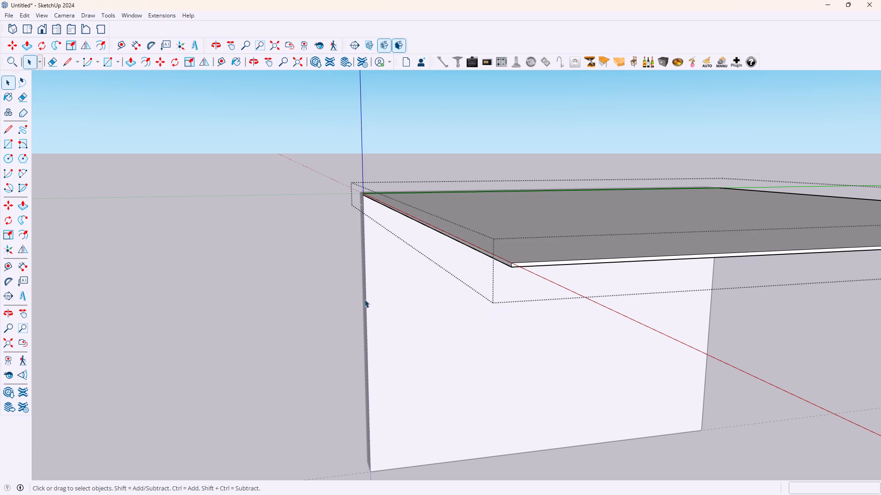
pyautogui.click(274, 292)
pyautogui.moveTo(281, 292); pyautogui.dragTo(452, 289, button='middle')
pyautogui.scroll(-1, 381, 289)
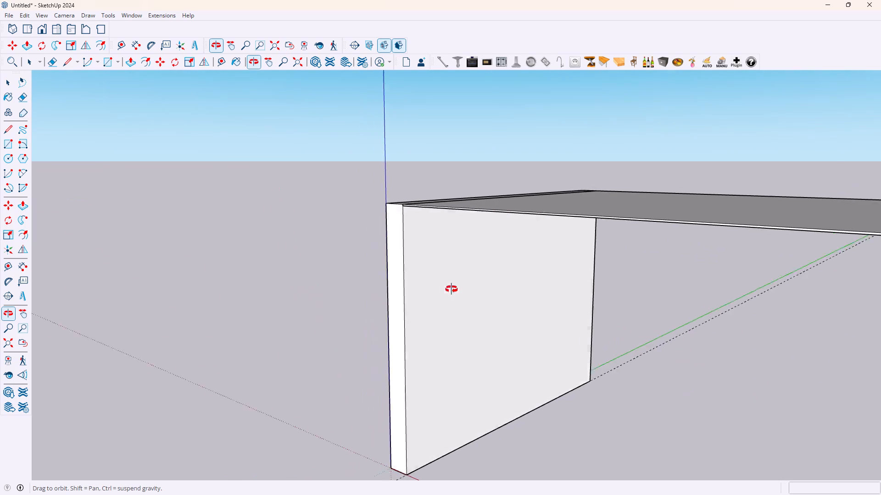
# Measure the overall front span from the wall's outer top corner to the ceiling panel's free end.
pyautogui.moveTo(452, 289); pyautogui.dragTo(464, 289, button='middle')
pyautogui.scroll(-4, 467, 287)
pyautogui.moveTo(564, 285); pyautogui.dragTo(662, 279, button='middle')
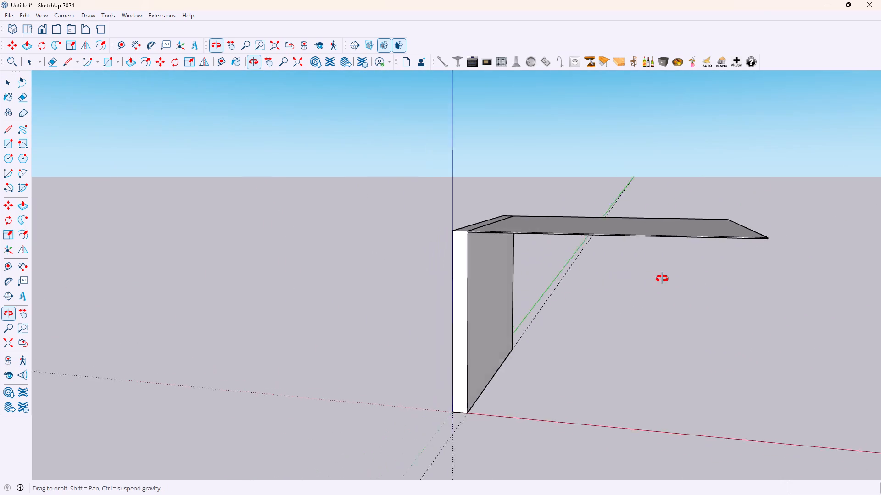
pyautogui.moveTo(662, 279); pyautogui.dragTo(673, 280, button='middle')
pyautogui.press('t')
pyautogui.scroll(1, 451, 241)
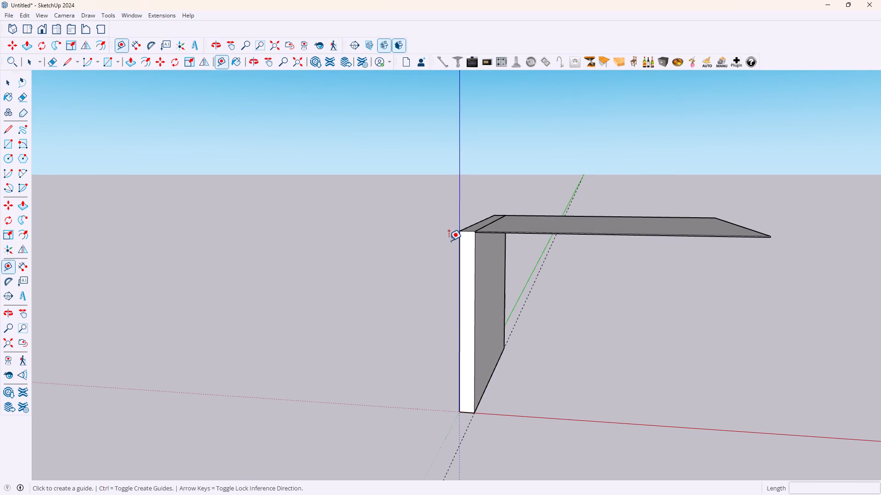
pyautogui.scroll(4, 449, 241)
pyautogui.scroll(4, 507, 231)
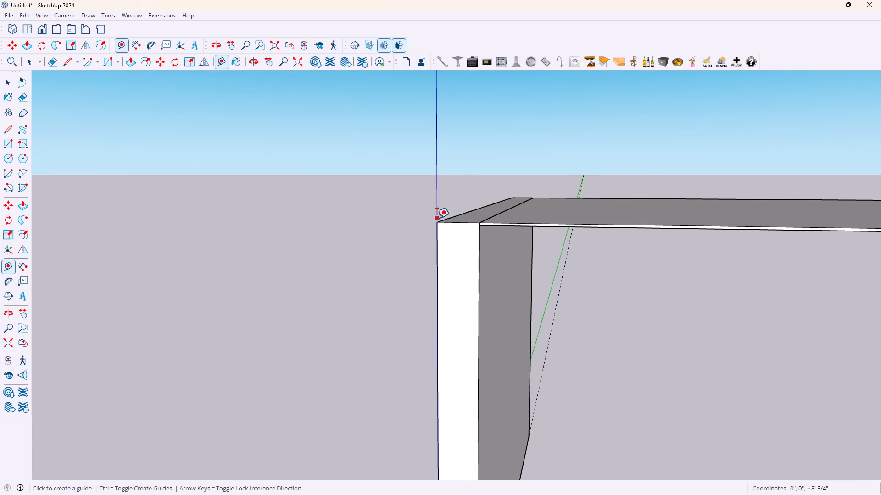
pyautogui.click(436, 225)
pyautogui.scroll(-6, 610, 254)
pyautogui.scroll(-4, 841, 292)
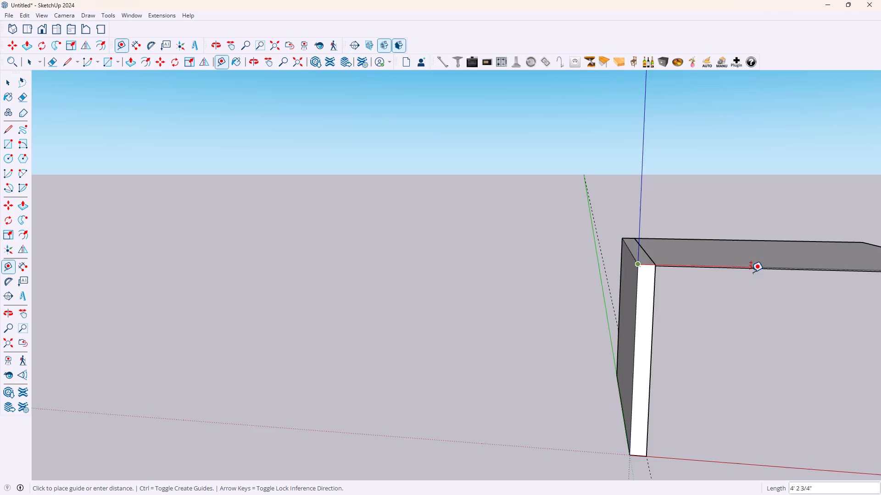
pyautogui.scroll(-5, 751, 272)
pyautogui.scroll(-5, 809, 271)
pyautogui.scroll(7, 843, 268)
pyautogui.middleClick(876, 265)
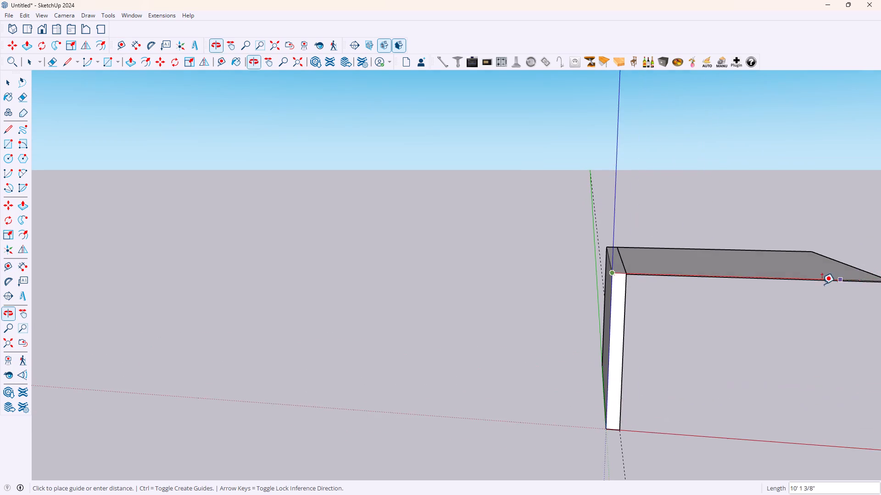
pyautogui.scroll(-11, 794, 288)
pyautogui.scroll(15, 848, 281)
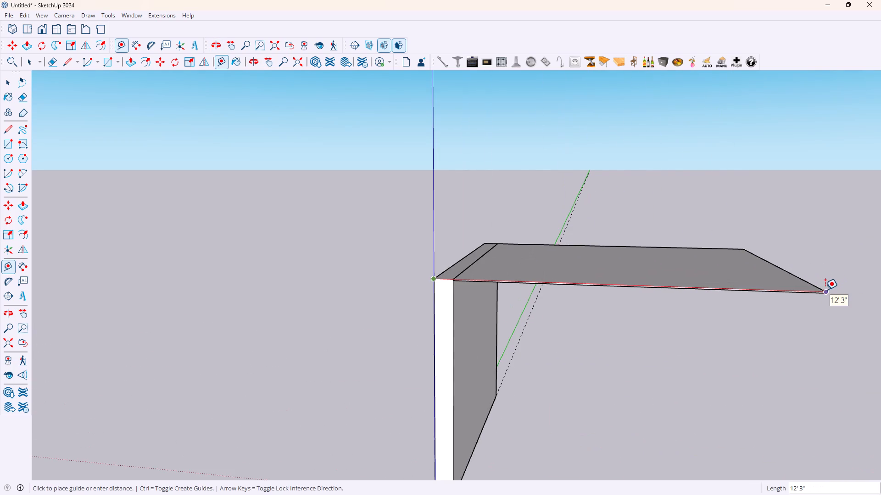
pyautogui.press('space')
# Switch to the standard bottom view and examine the ceiling panel's underside.
pyautogui.scroll(2, 785, 298)
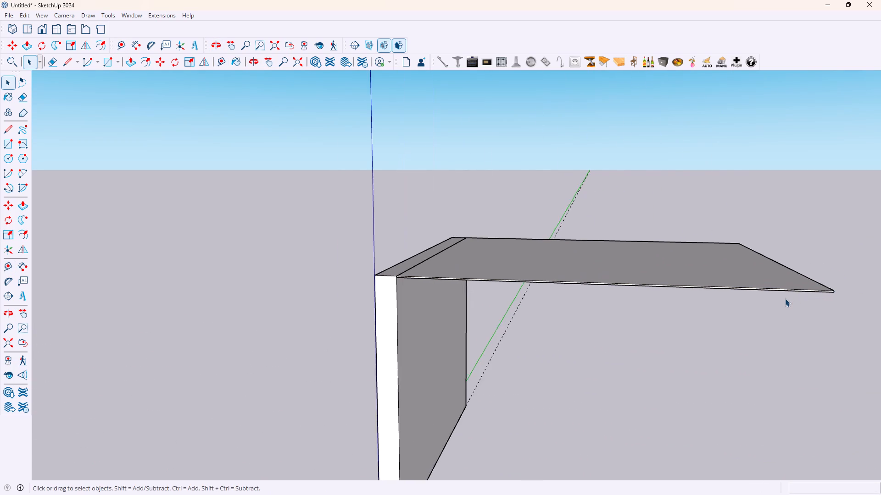
pyautogui.scroll(1, 785, 298)
pyautogui.moveTo(718, 342); pyautogui.dragTo(709, 319, button='middle')
pyautogui.scroll(1, 718, 342)
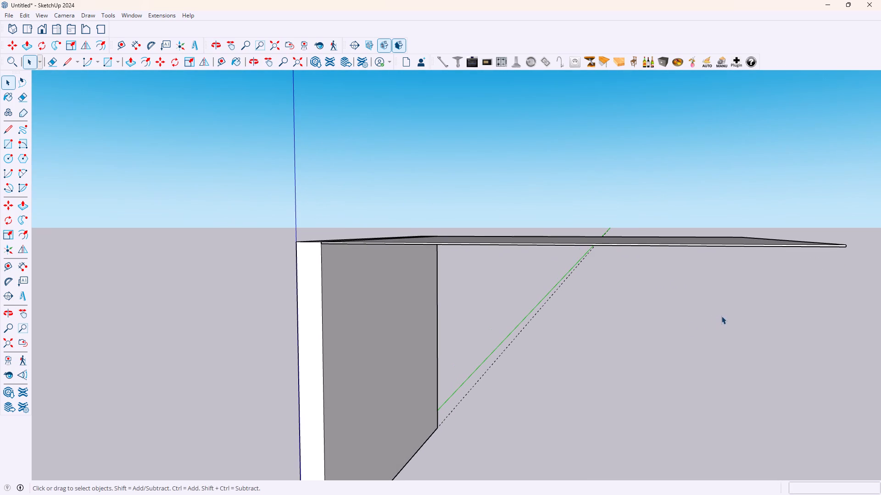
pyautogui.click(96, 29)
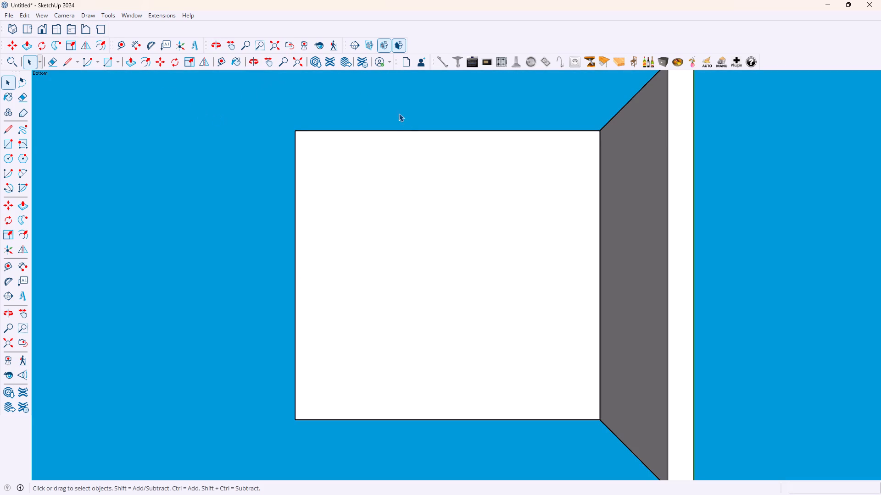
pyautogui.scroll(-3, 413, 129)
pyautogui.scroll(1, 443, 155)
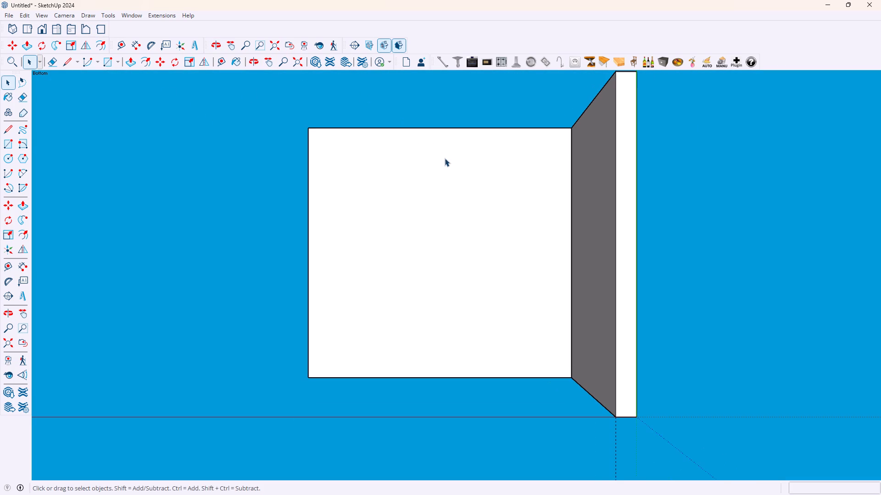
pyautogui.scroll(-3, 454, 176)
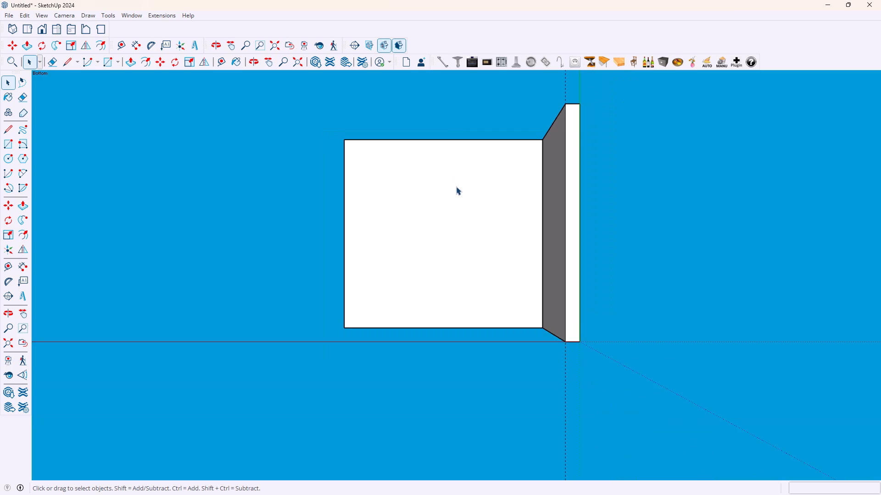
pyautogui.scroll(-1, 486, 160)
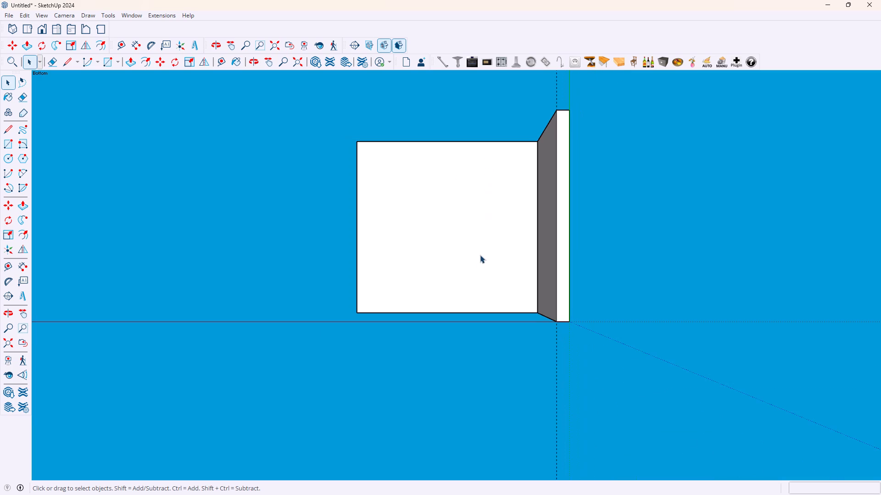
pyautogui.moveTo(480, 255); pyautogui.dragTo(496, 218, button='middle')
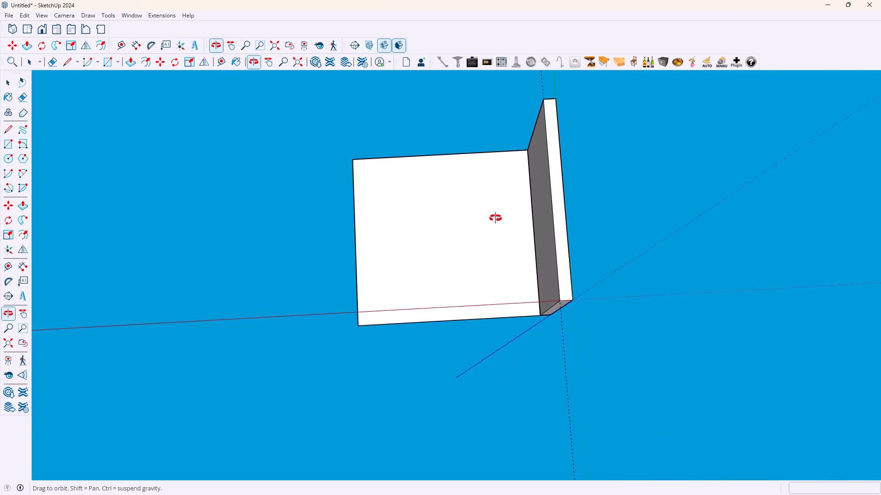
pyautogui.moveTo(496, 218); pyautogui.dragTo(493, 227, button='middle')
pyautogui.click(101, 29)
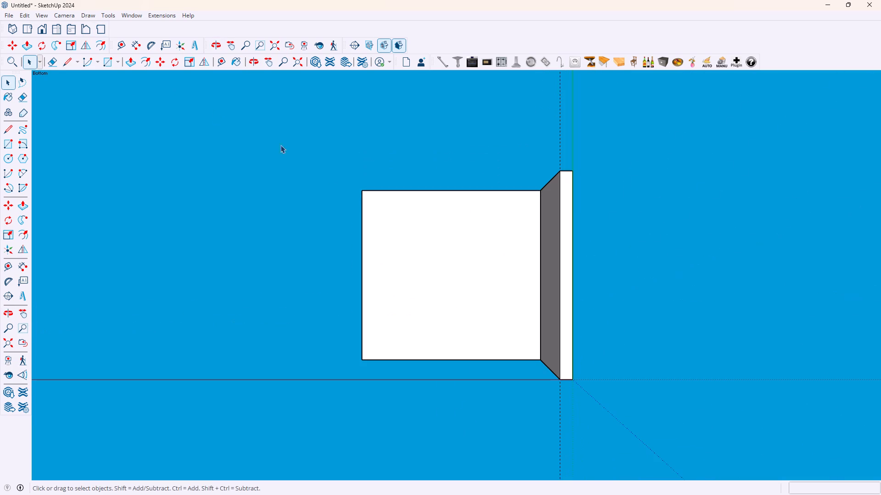
pyautogui.scroll(3, 404, 271)
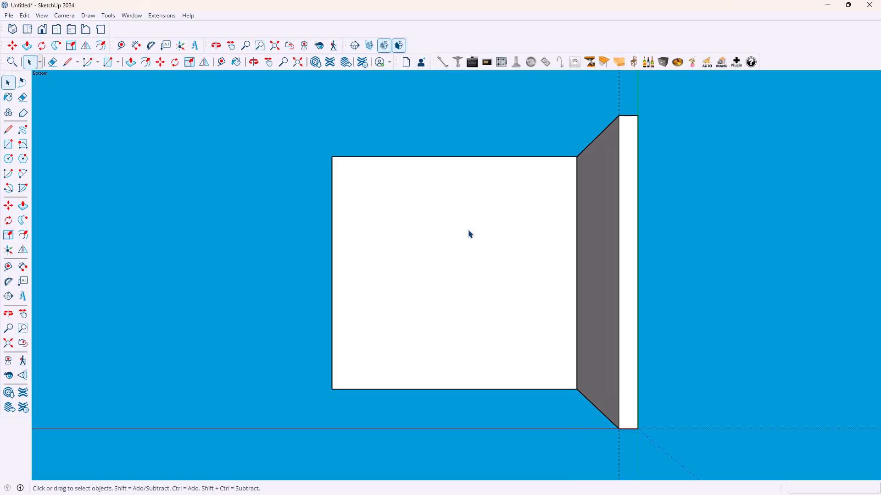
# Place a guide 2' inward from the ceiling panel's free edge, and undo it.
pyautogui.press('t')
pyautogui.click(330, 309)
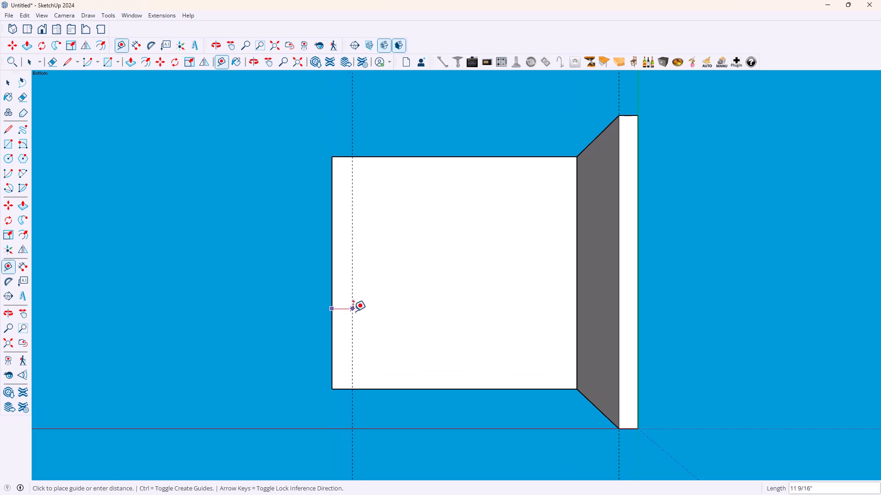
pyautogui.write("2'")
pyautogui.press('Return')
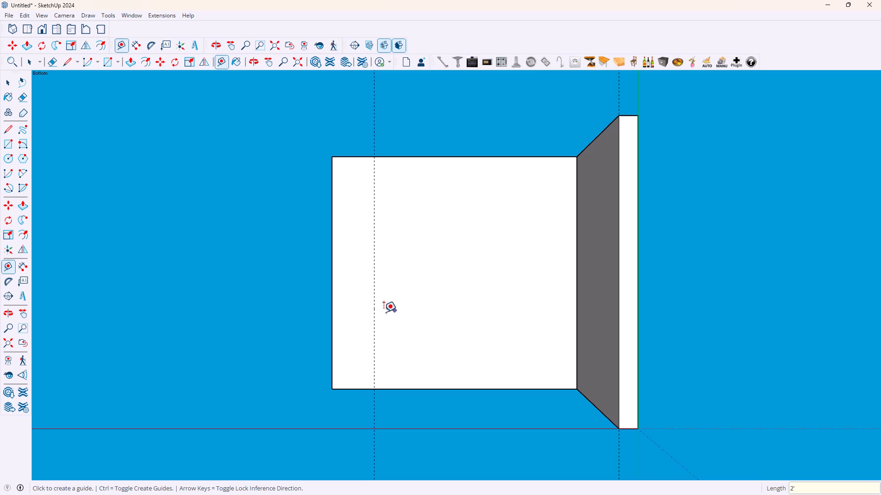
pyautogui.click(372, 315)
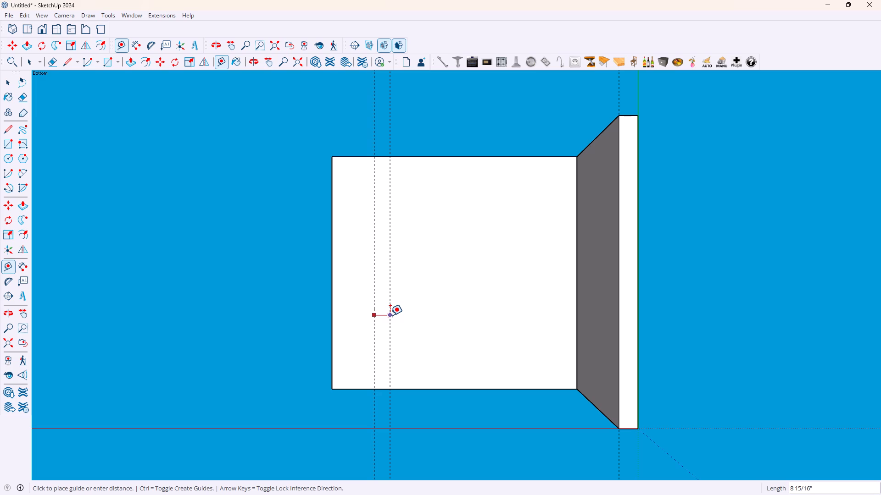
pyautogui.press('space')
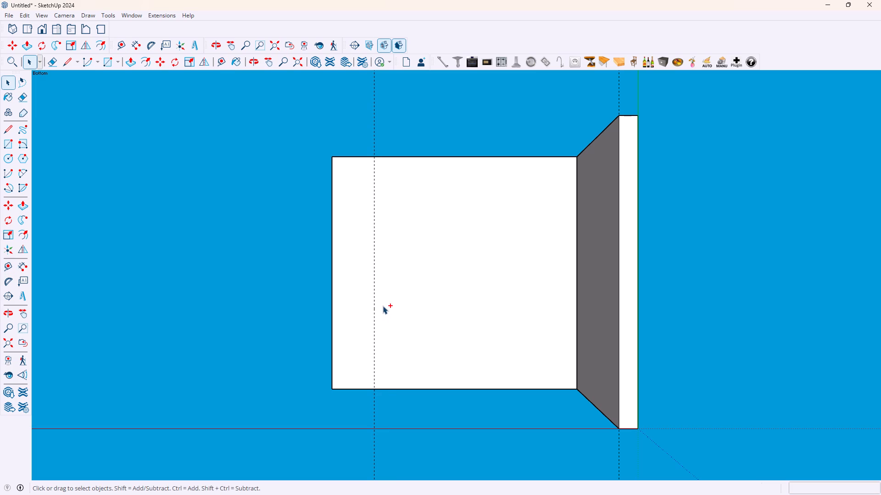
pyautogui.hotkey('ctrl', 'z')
# Open the ceiling panel's group, copy its free edge 2' inward across the underside as a dividing line, and leave the group.
pyautogui.click(332, 311)
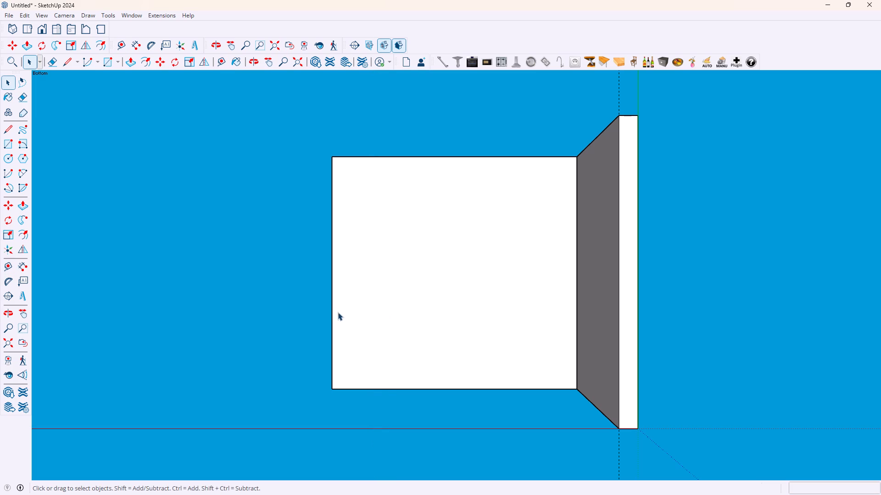
pyautogui.doubleClick(357, 314)
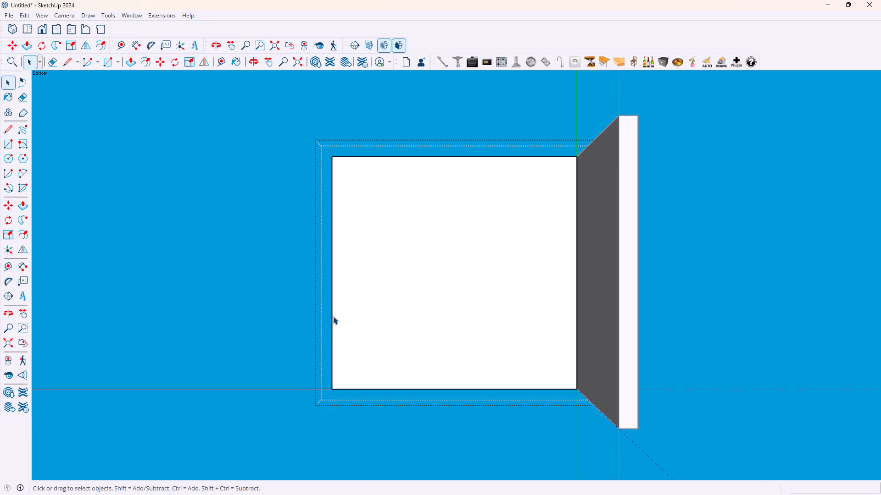
pyautogui.click(333, 321)
pyautogui.press('m')
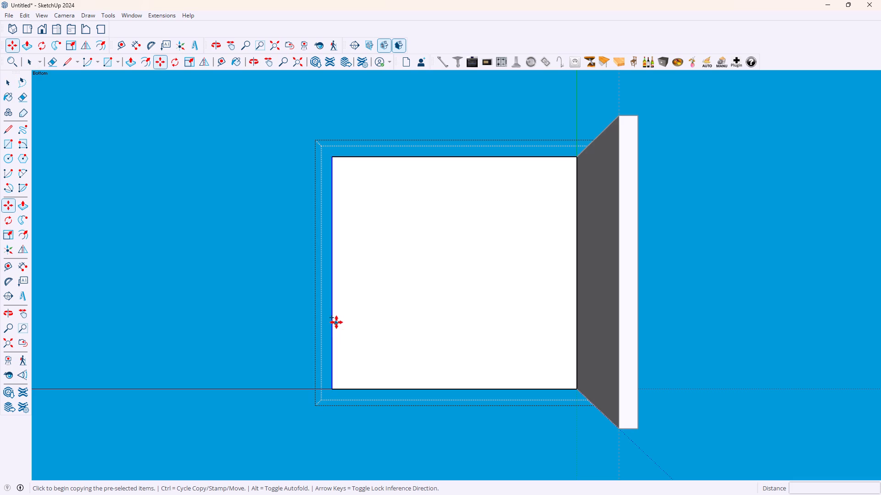
pyautogui.click(335, 321)
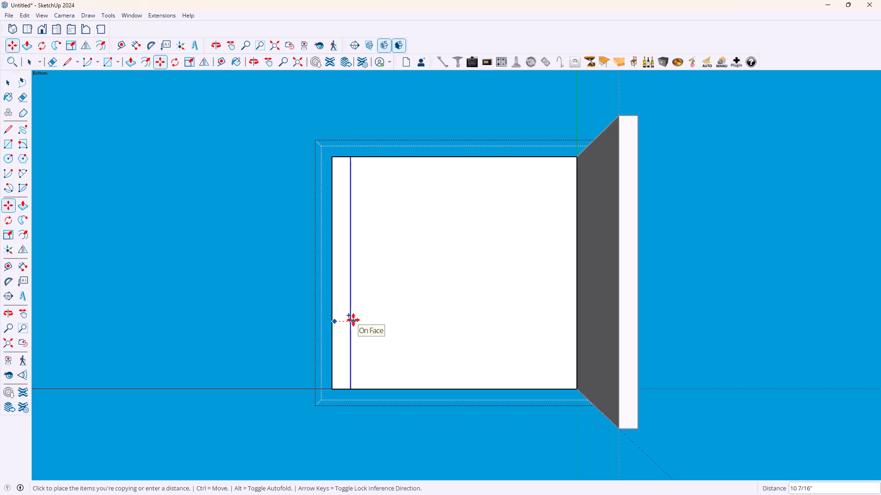
pyautogui.write("2'")
pyautogui.press('Return')
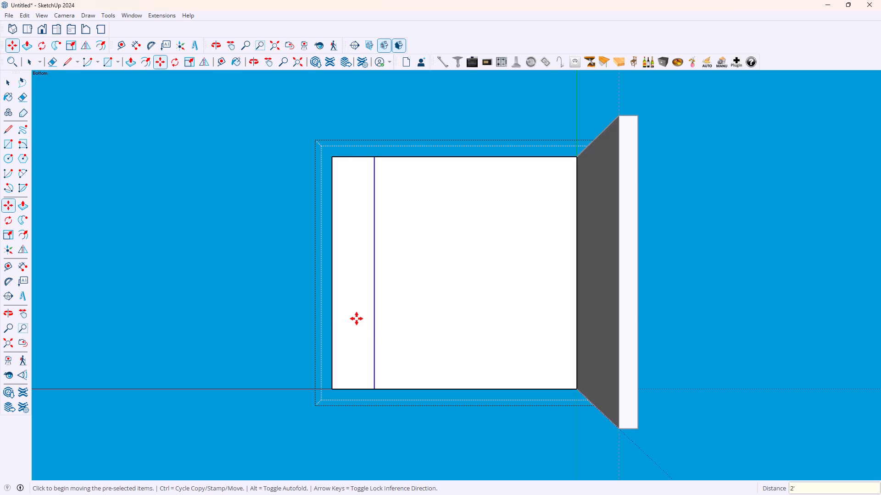
pyautogui.press('space')
pyautogui.click(272, 296)
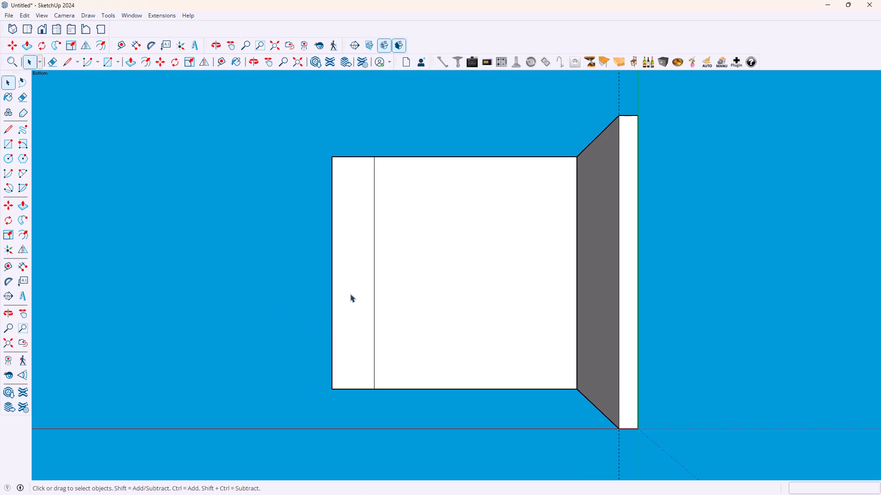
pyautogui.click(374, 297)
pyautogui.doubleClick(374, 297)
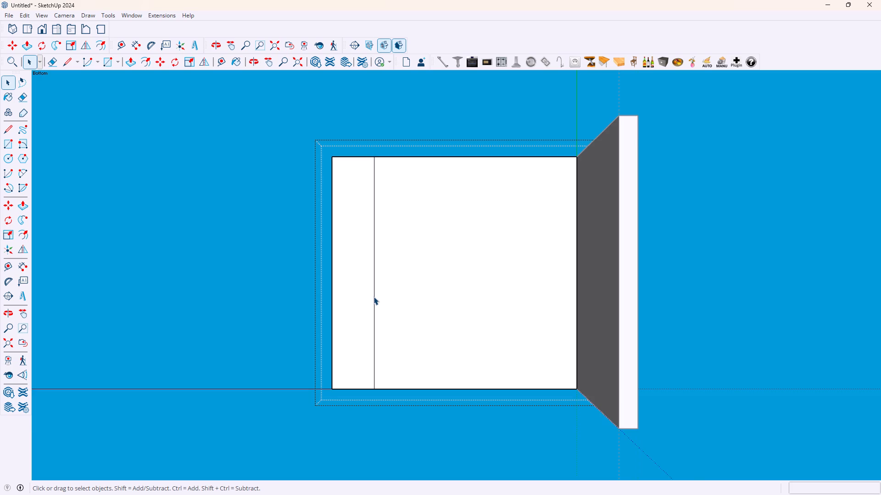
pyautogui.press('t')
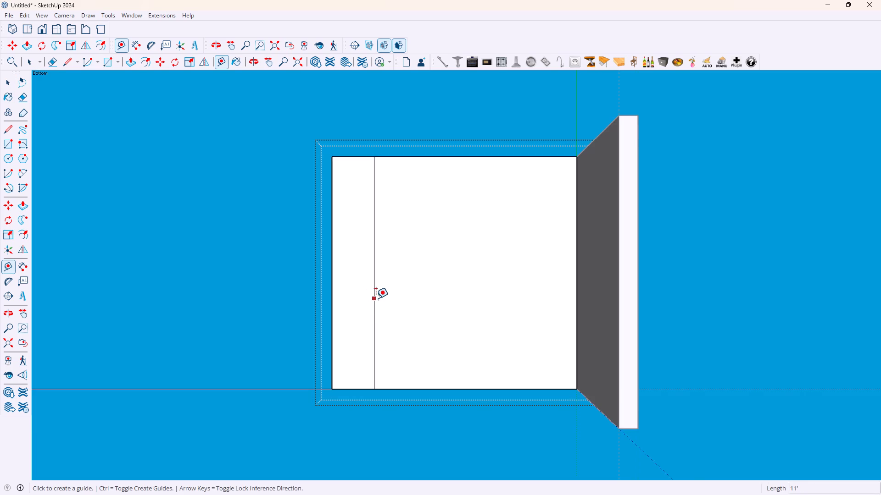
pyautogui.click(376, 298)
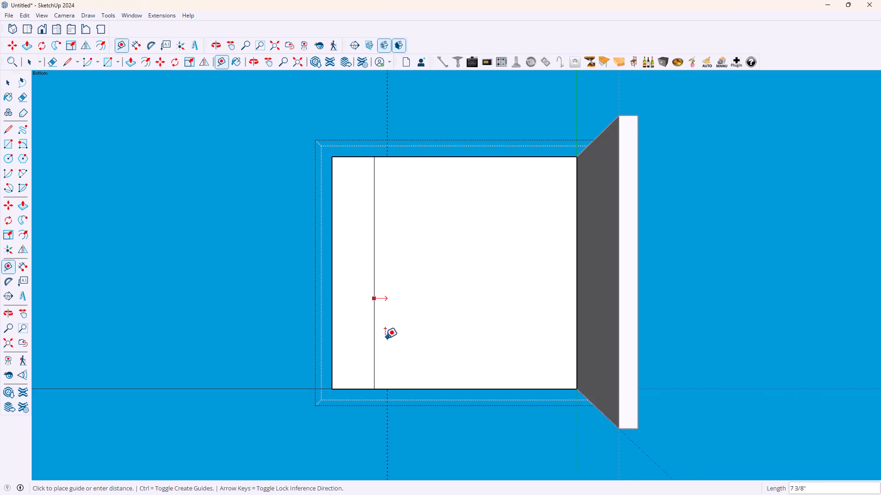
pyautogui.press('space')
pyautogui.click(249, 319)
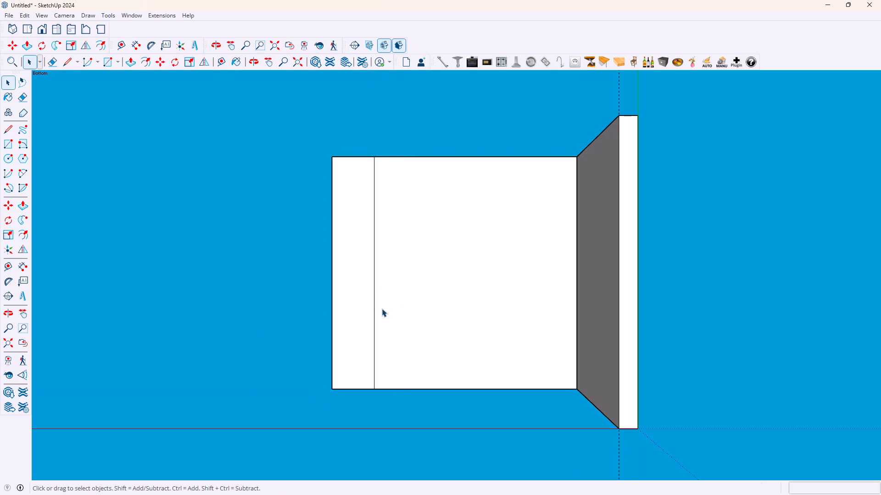
# Place two parallel guides on the ceiling panel's underside, 1'6" inward from the dividing line and 1' further inward from that guide.
pyautogui.press('t')
pyautogui.click(374, 308)
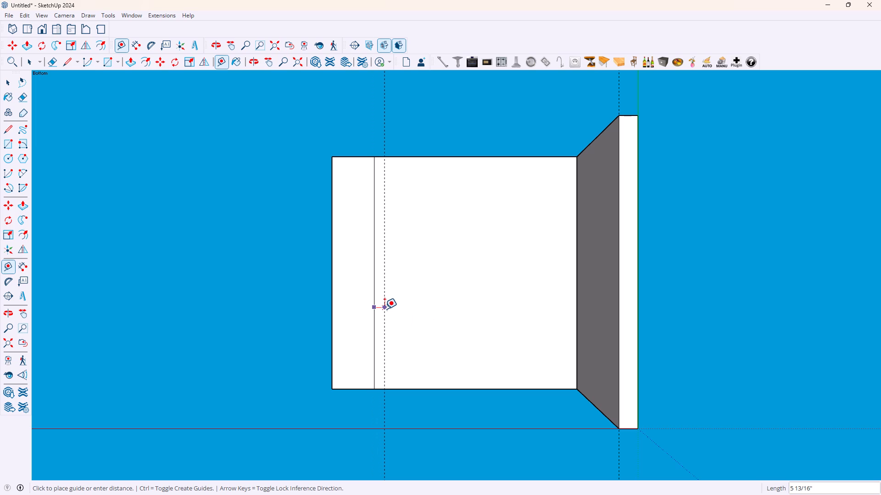
pyautogui.write("1'6")
pyautogui.press('Return')
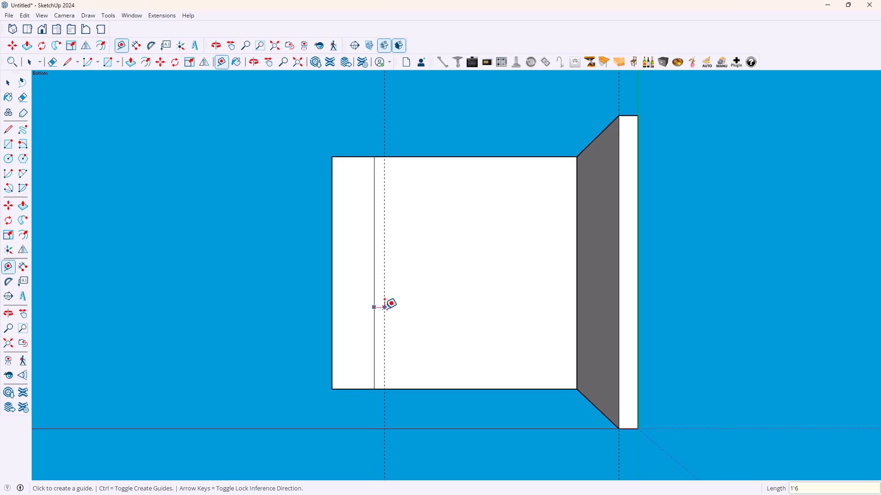
pyautogui.click(408, 296)
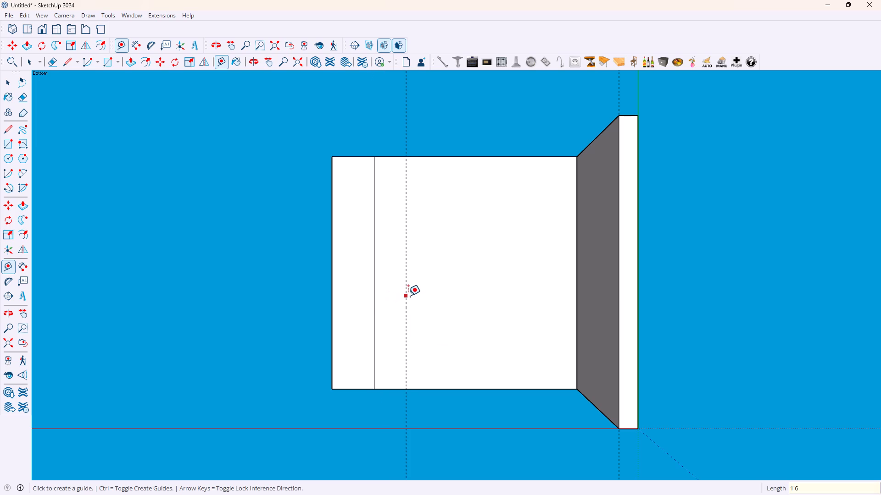
pyautogui.write("1'")
pyautogui.press('Return')
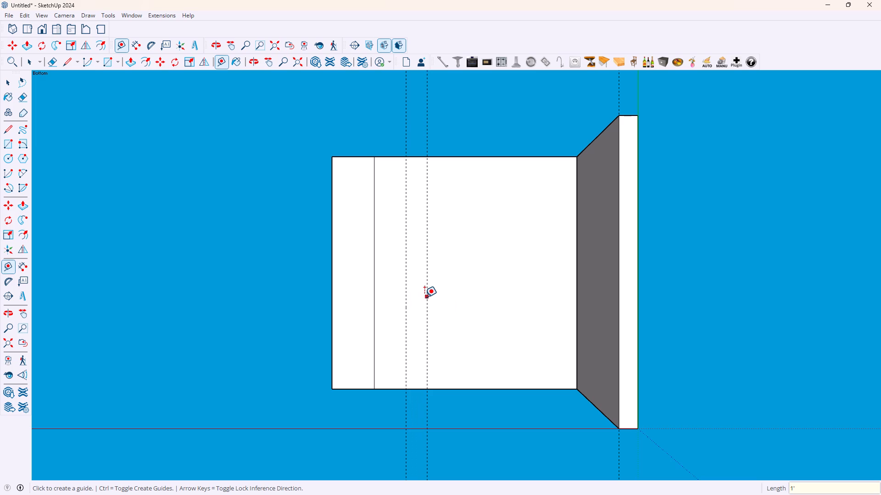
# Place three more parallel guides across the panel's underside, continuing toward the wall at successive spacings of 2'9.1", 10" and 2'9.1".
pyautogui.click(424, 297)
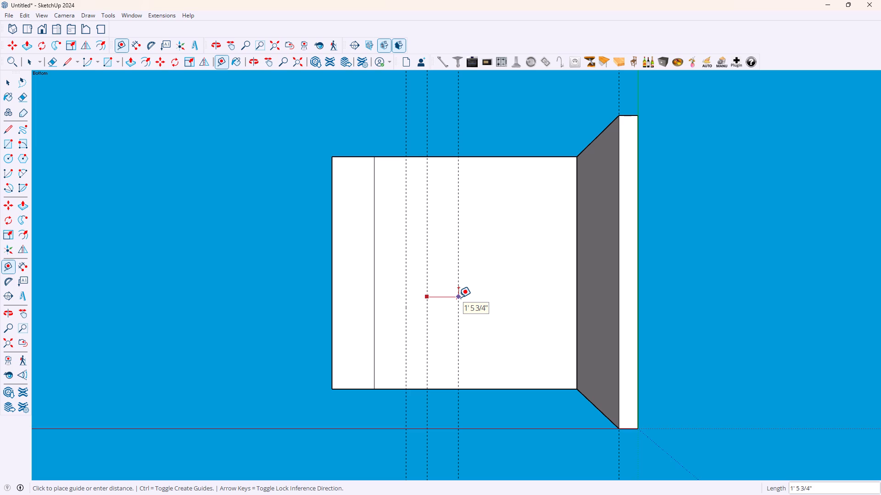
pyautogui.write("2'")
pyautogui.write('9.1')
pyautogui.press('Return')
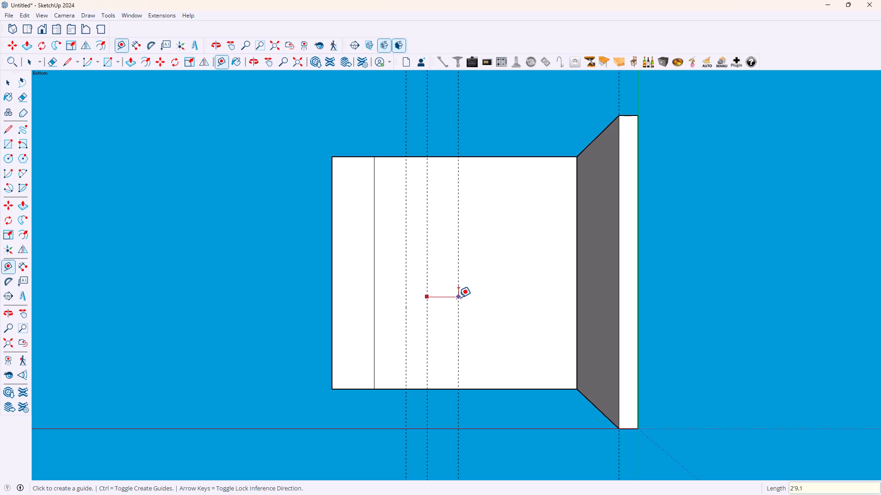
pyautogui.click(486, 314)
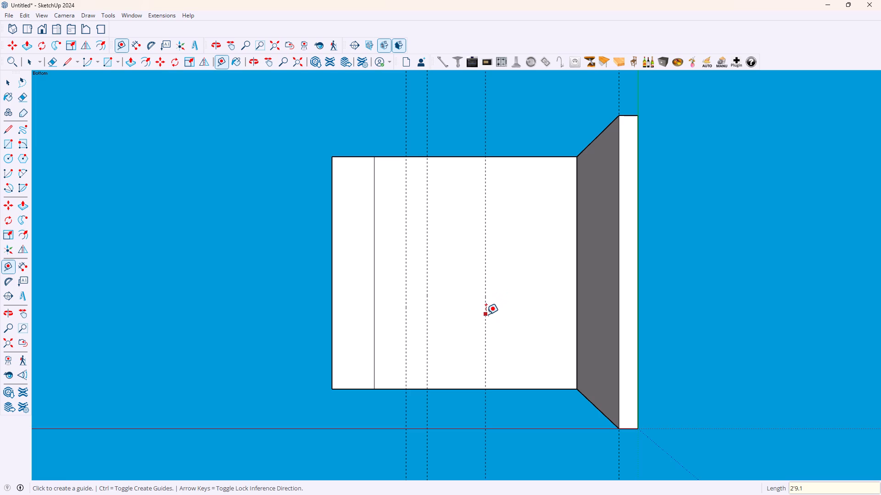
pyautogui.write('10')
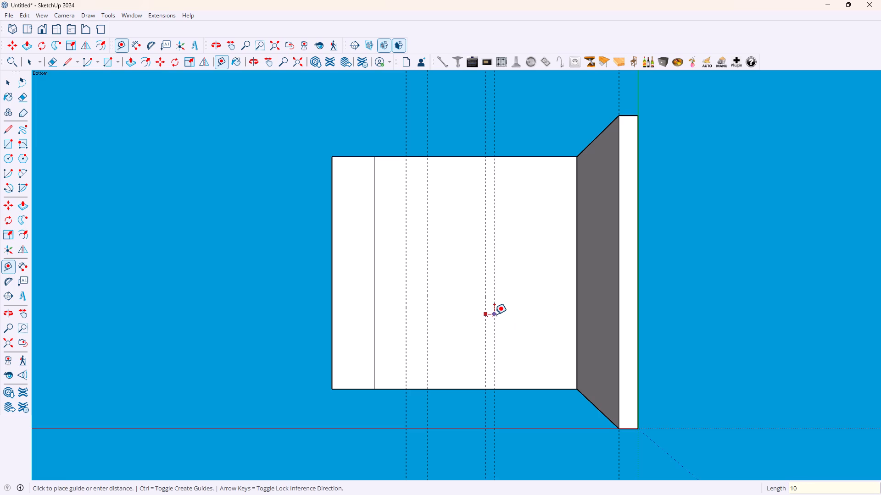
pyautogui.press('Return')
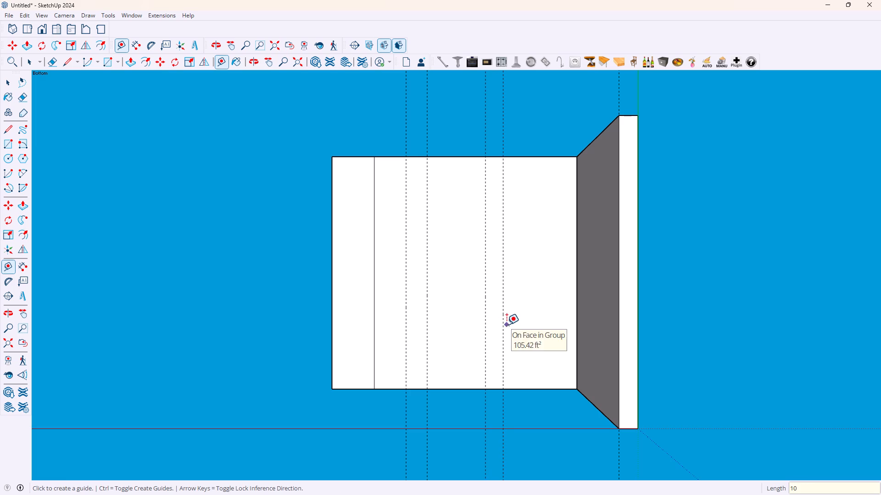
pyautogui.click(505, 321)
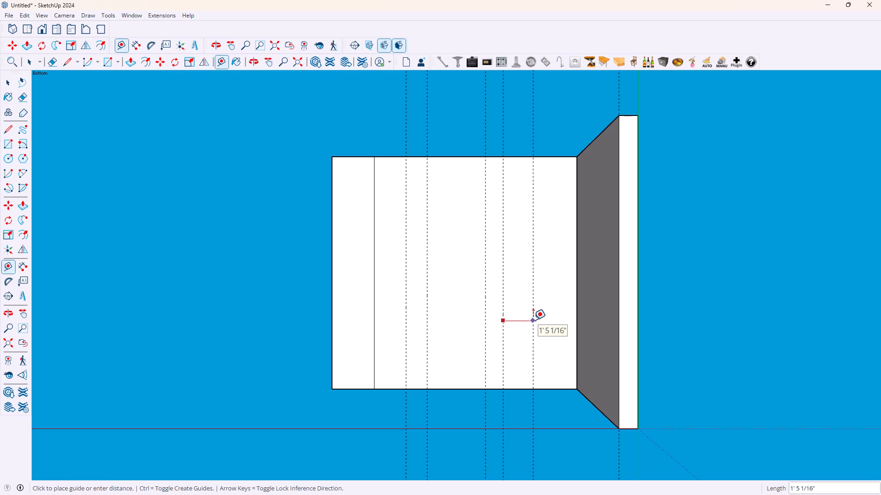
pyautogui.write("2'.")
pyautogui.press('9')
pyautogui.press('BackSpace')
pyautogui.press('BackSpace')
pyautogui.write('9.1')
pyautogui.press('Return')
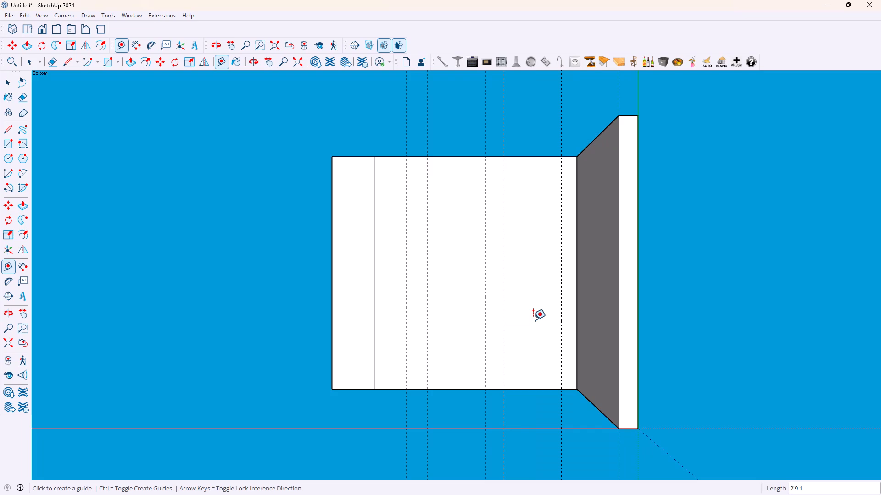
# Check with the Dimension tool the spans wall to dividing line, dividing line to first guide, and second guide to wall.
pyautogui.click(22, 269)
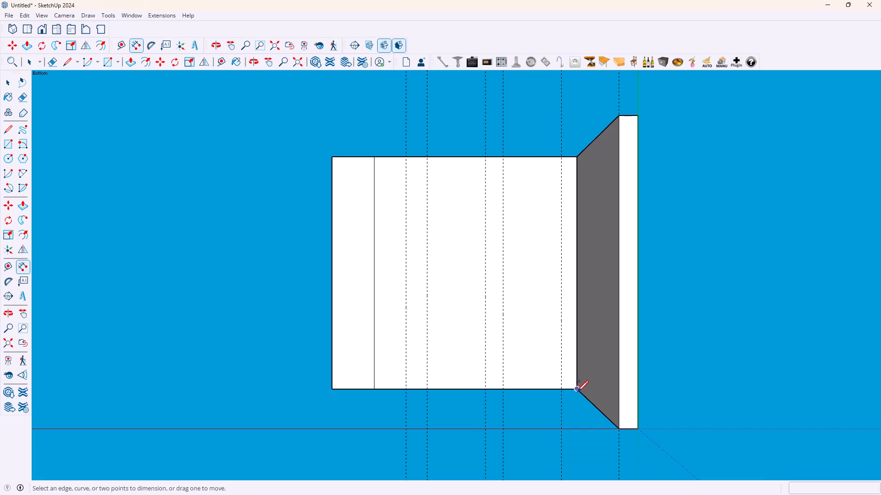
pyautogui.click(577, 391)
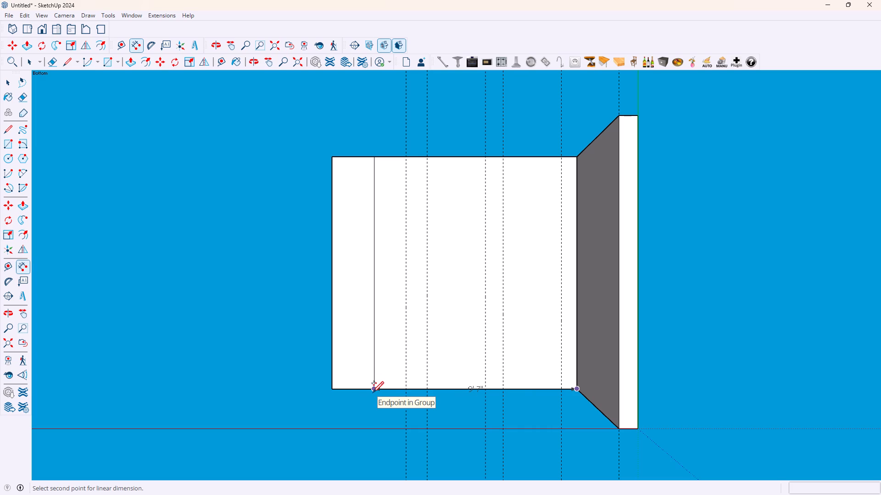
pyautogui.press('space')
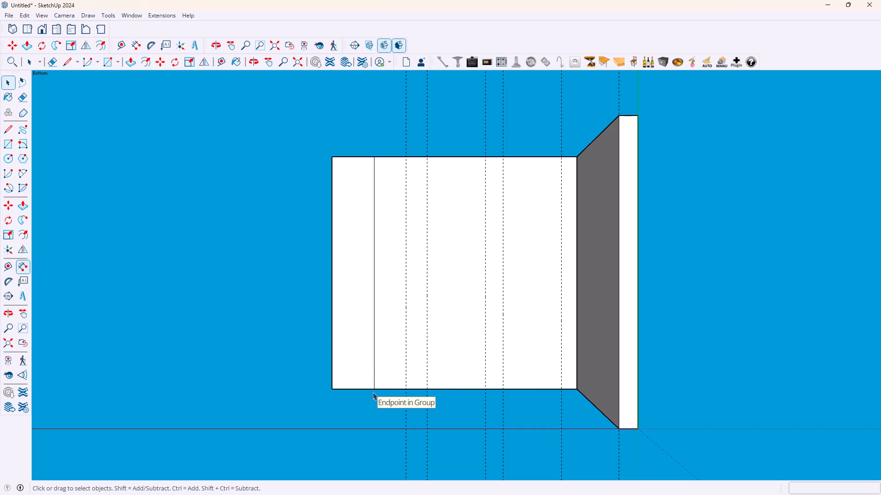
pyautogui.click(21, 264)
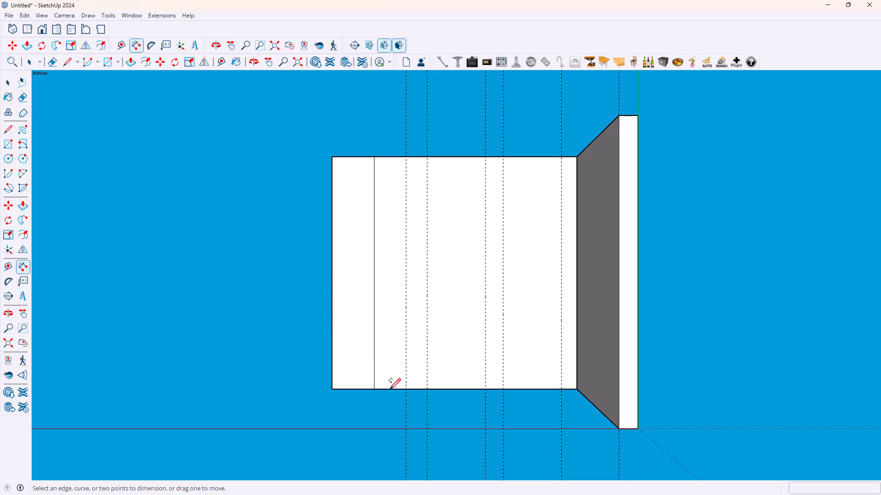
pyautogui.click(372, 388)
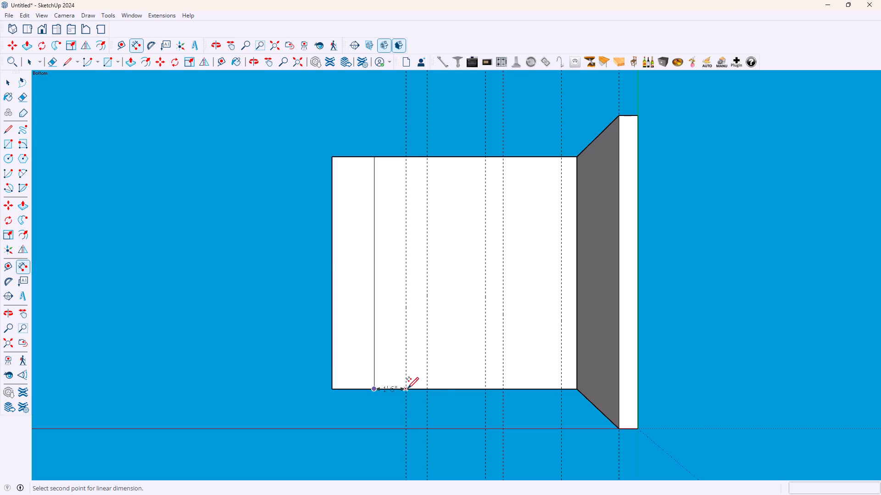
pyautogui.press('space')
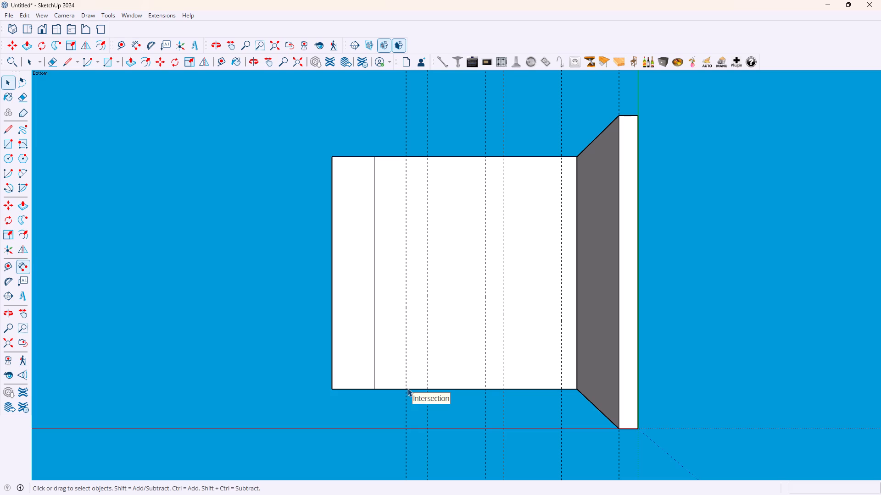
pyautogui.press('h')
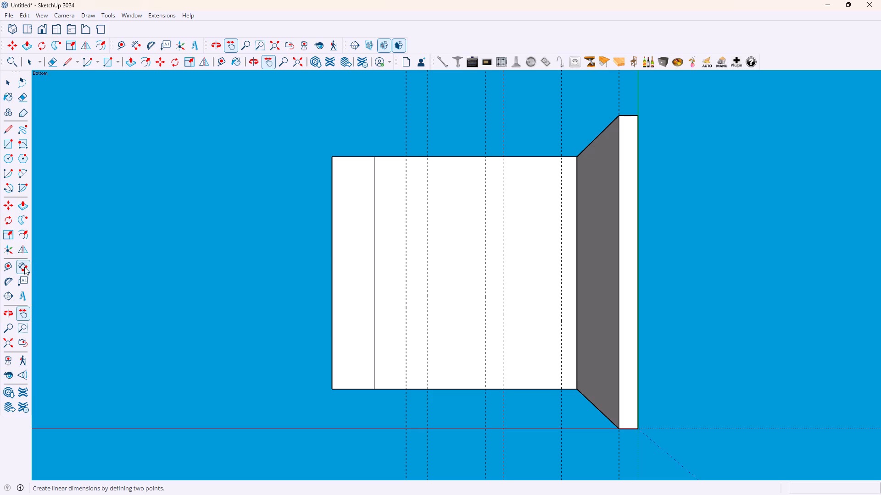
pyautogui.press('d')
pyautogui.press('d')
pyautogui.press('d')
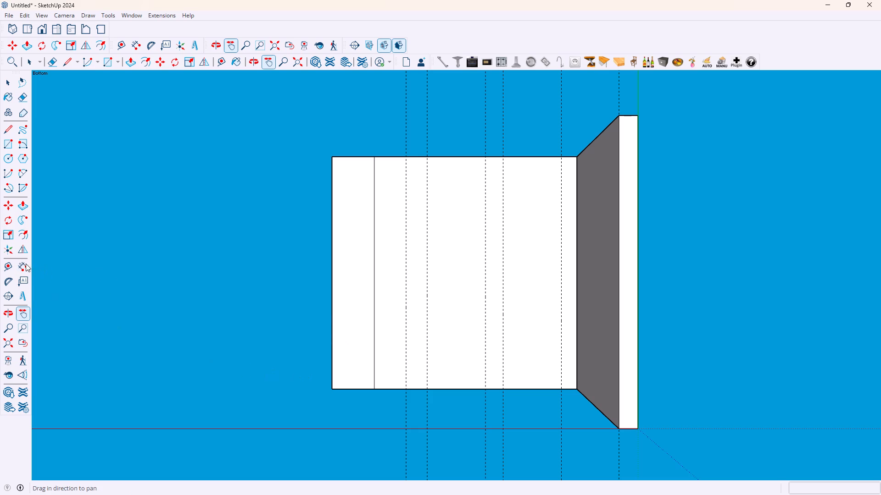
pyautogui.click(26, 264)
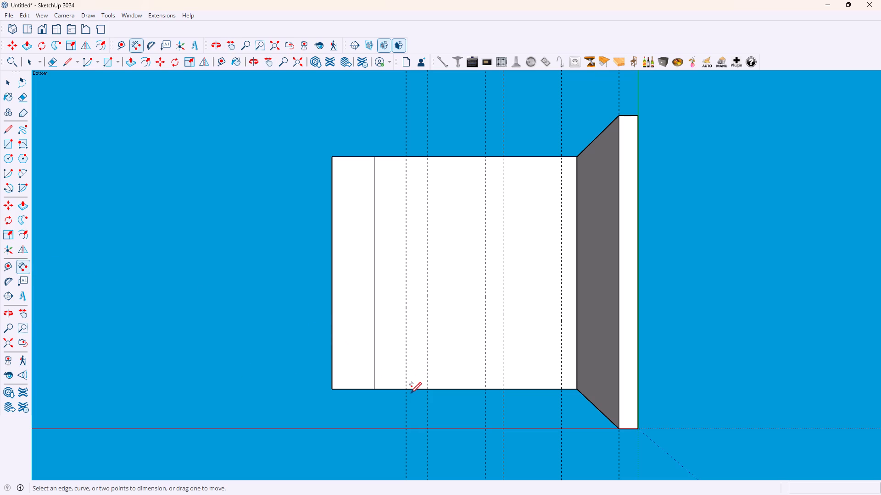
pyautogui.click(428, 389)
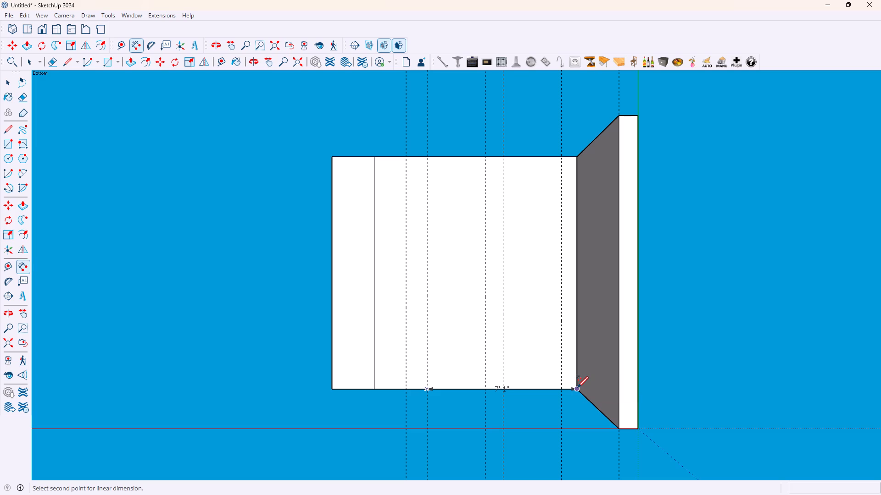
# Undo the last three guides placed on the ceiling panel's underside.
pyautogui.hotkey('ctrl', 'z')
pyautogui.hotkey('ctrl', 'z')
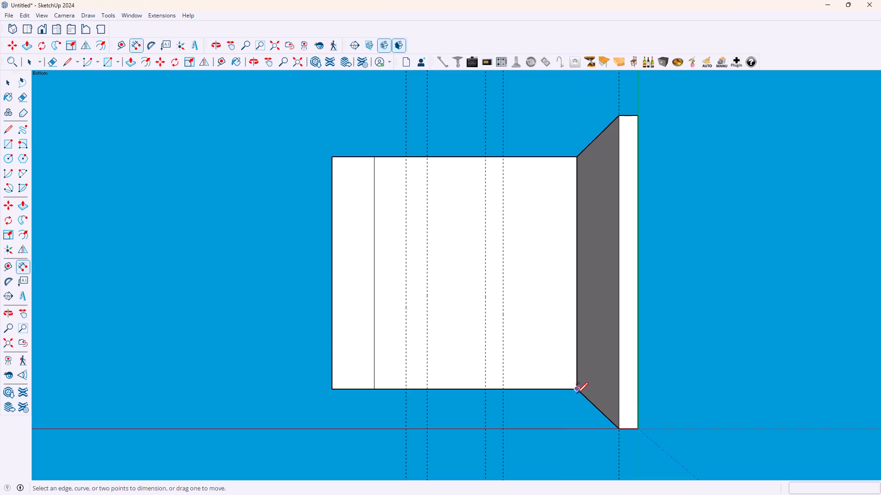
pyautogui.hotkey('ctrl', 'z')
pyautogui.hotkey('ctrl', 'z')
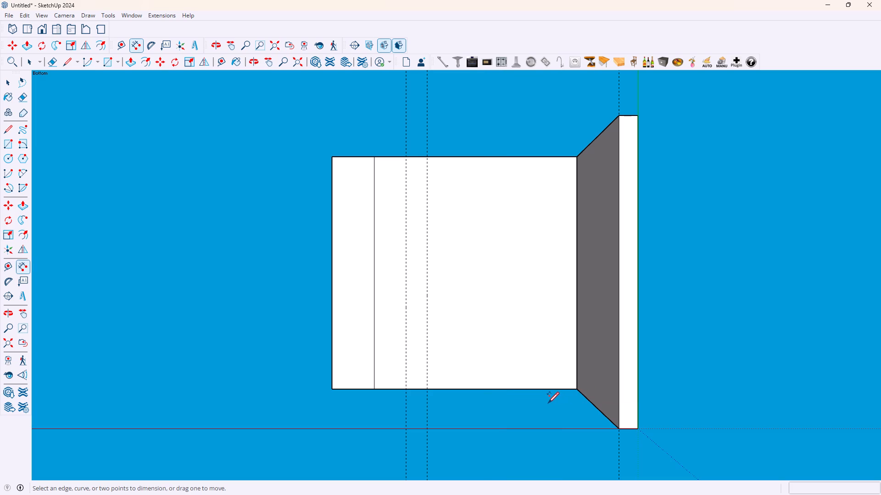
# Place three parallel guides toward the wall, starting from the second guide, at successive spacings of 2'9", 10" and 2'9".
pyautogui.press('t')
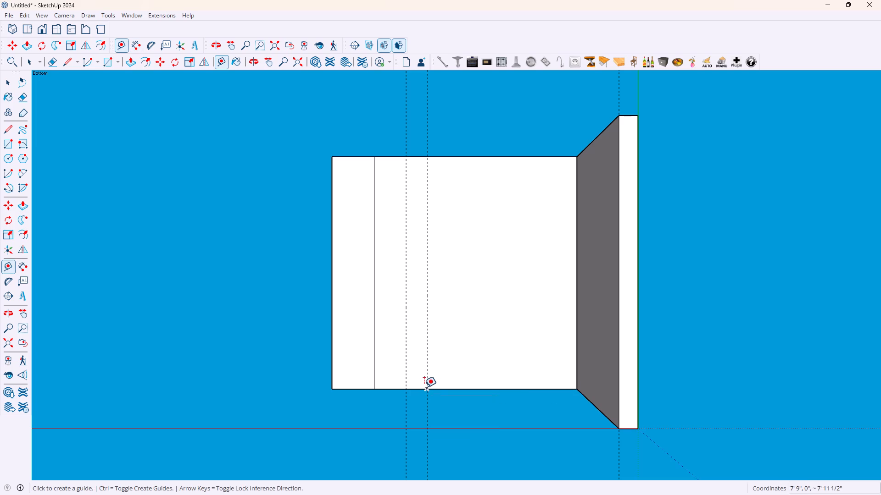
pyautogui.click(427, 353)
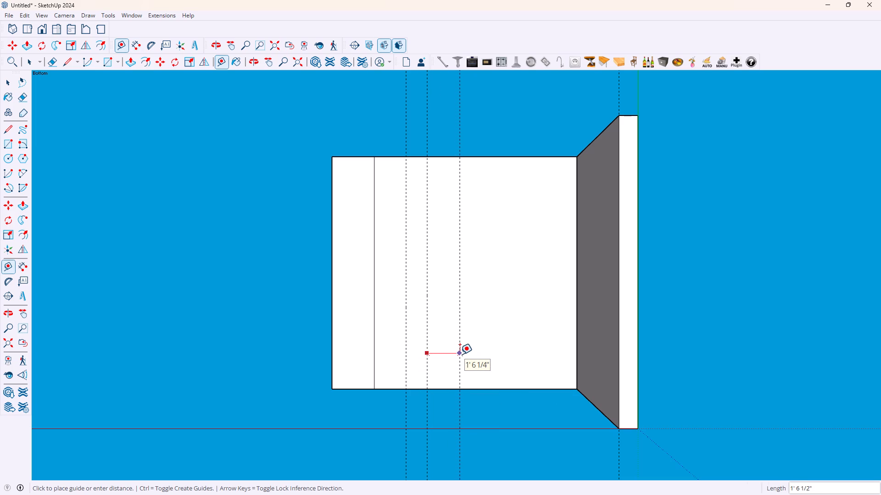
pyautogui.write("2'9")
pyautogui.press('Return')
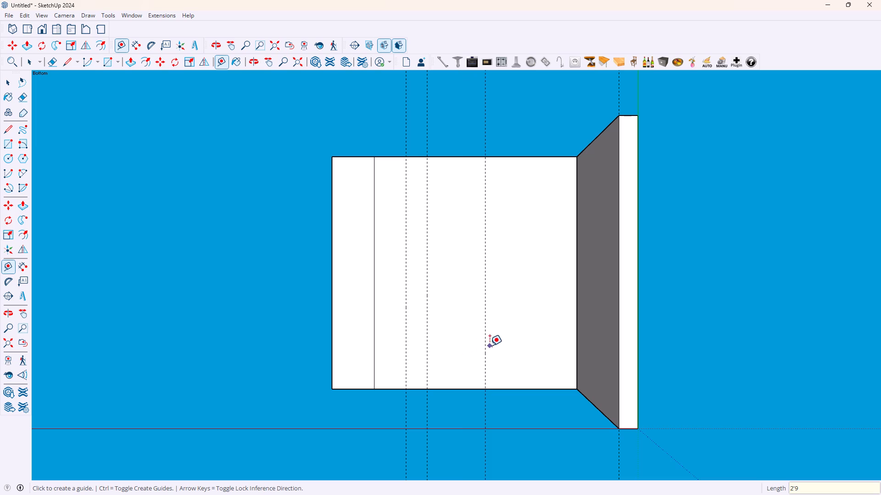
pyautogui.click(485, 346)
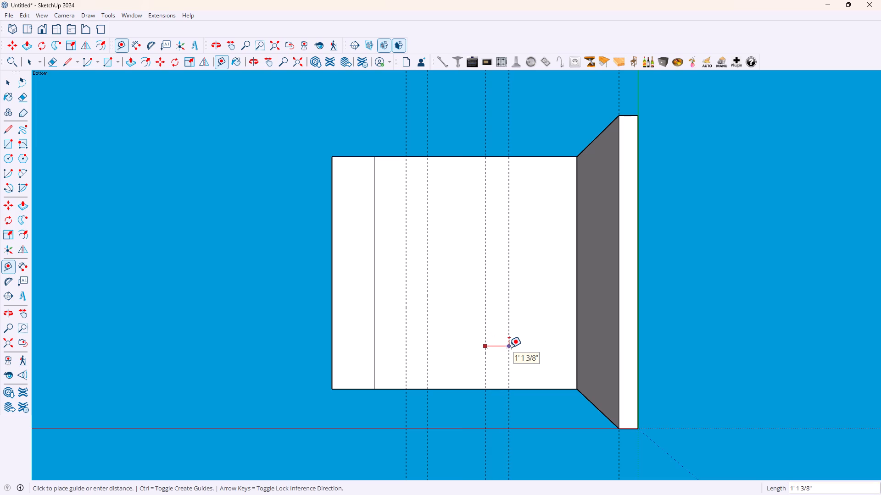
pyautogui.write('10')
pyautogui.press('Return')
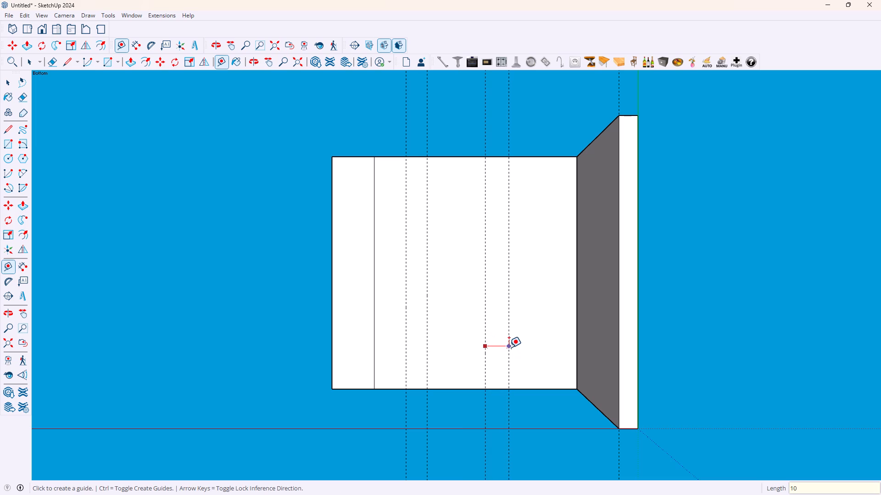
pyautogui.click(505, 337)
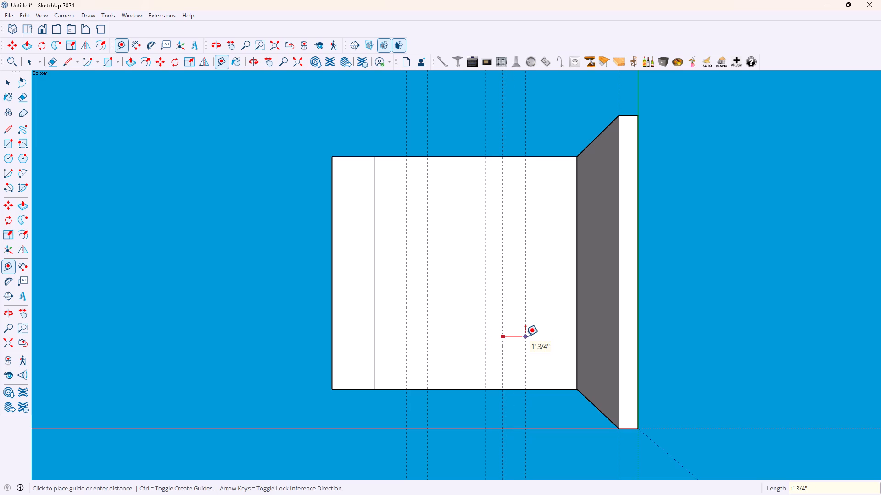
pyautogui.write("2'9")
pyautogui.press('Return')
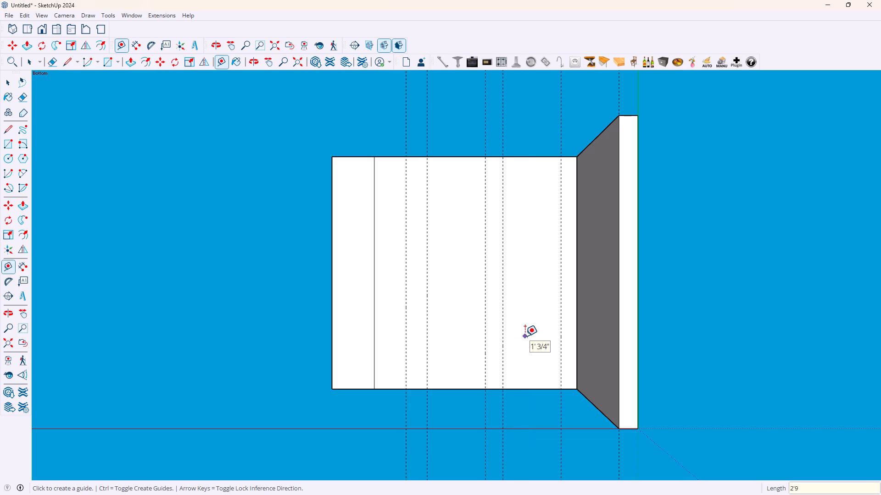
# Measure the gap between the last guide and the panel's edge at the wall.
pyautogui.middleClick(561, 342)
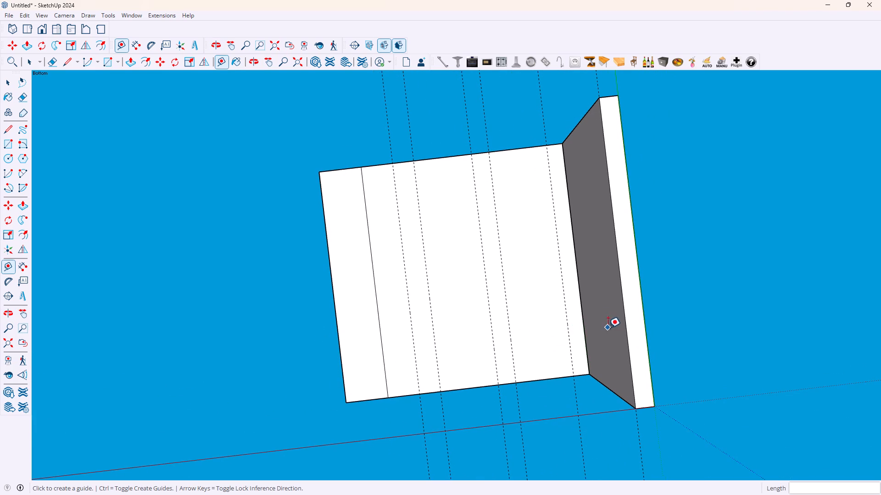
pyautogui.click(573, 371)
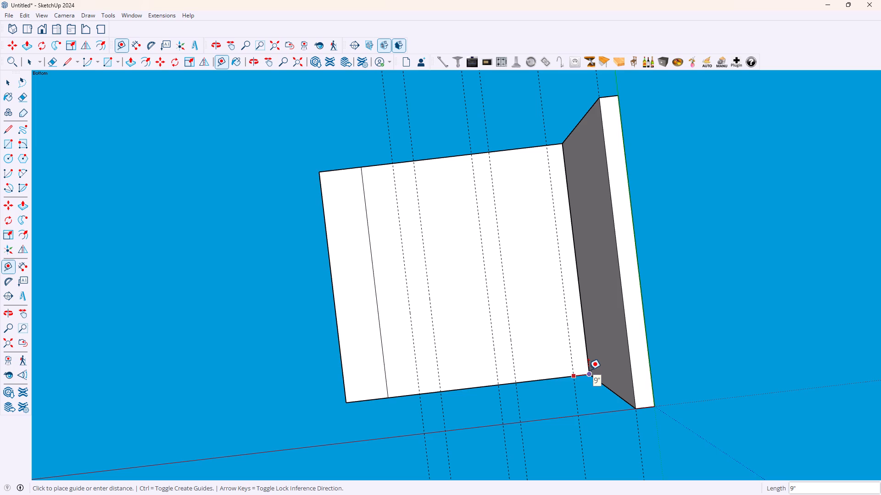
pyautogui.press('space')
pyautogui.moveTo(578, 361); pyautogui.dragTo(575, 363, button='middle')
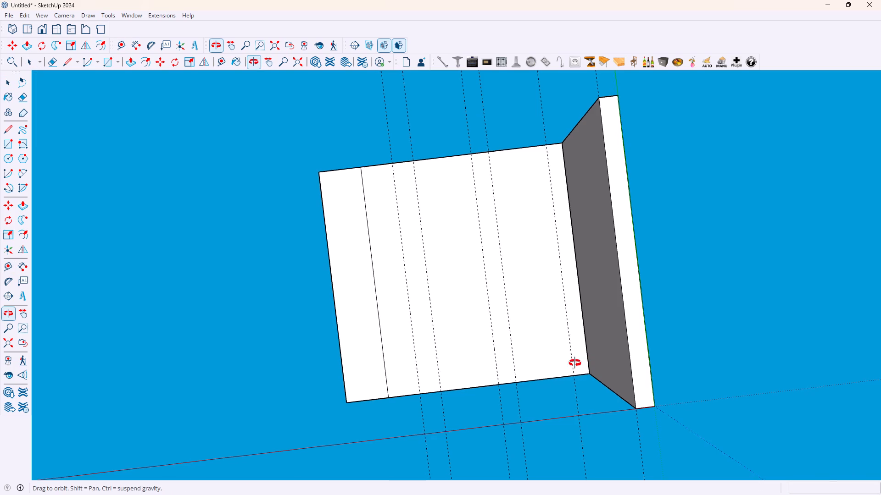
# Erase the five guides lying between the dividing line and the wall on the ceiling panel's underside.
pyautogui.moveTo(575, 363); pyautogui.dragTo(533, 370, button='middle')
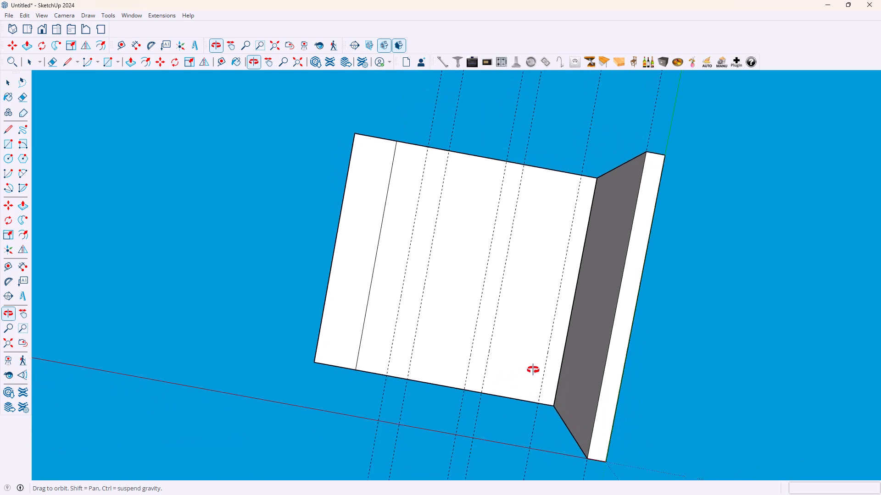
pyautogui.moveTo(533, 370); pyautogui.dragTo(507, 382, button='middle')
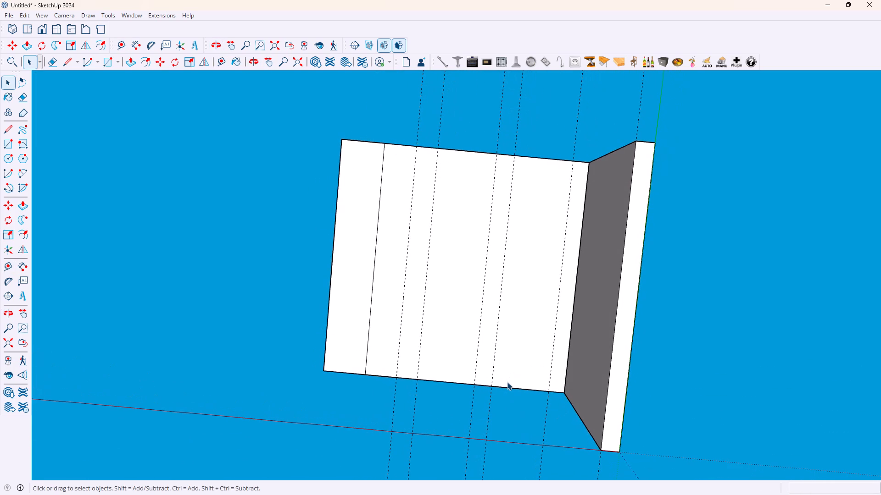
pyautogui.press('e')
pyautogui.moveTo(561, 357); pyautogui.dragTo(400, 337)
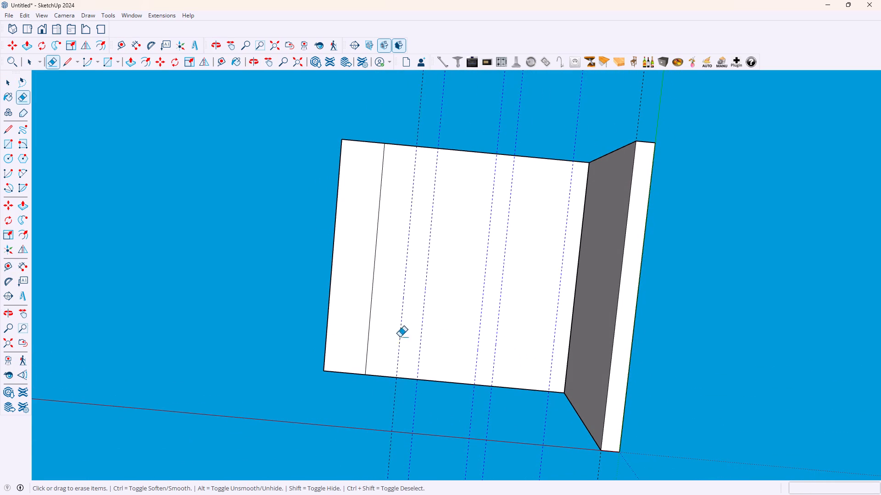
pyautogui.moveTo(400, 337); pyautogui.dragTo(377, 335)
pyautogui.press('space')
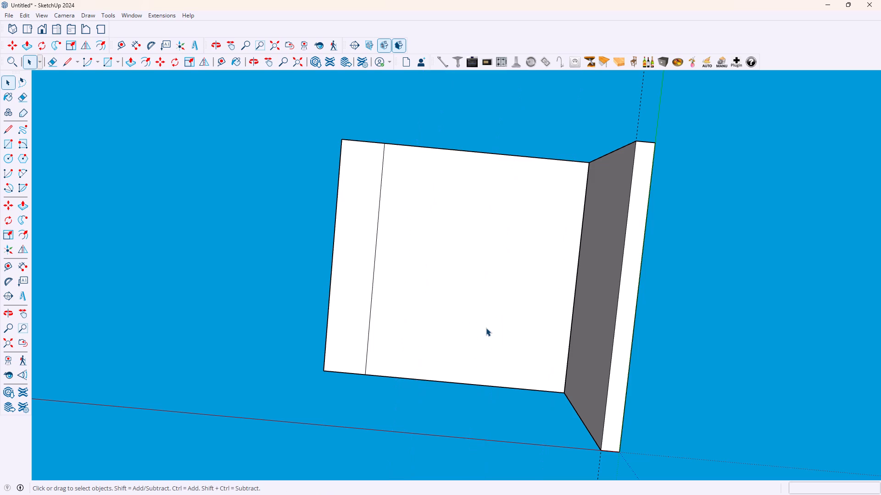
# Place a guide on the panel's underside parallel to its edge at the wall, offset 1'6" inward.
pyautogui.press('t')
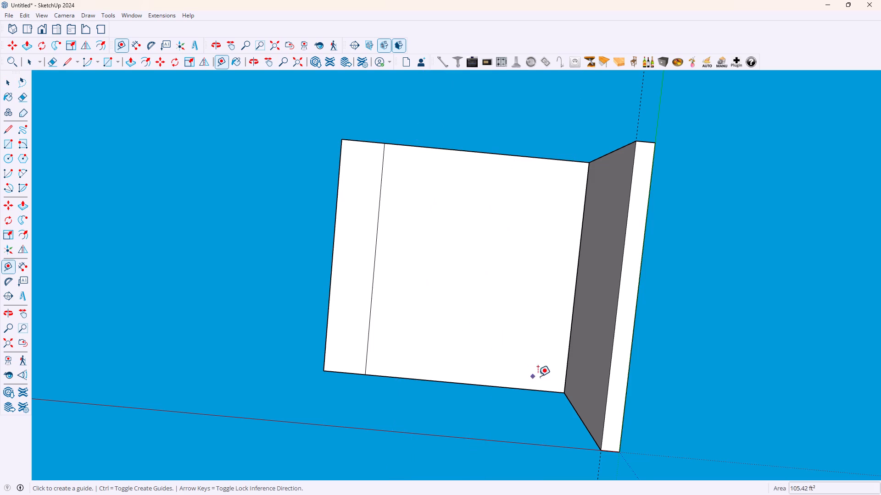
pyautogui.click(565, 367)
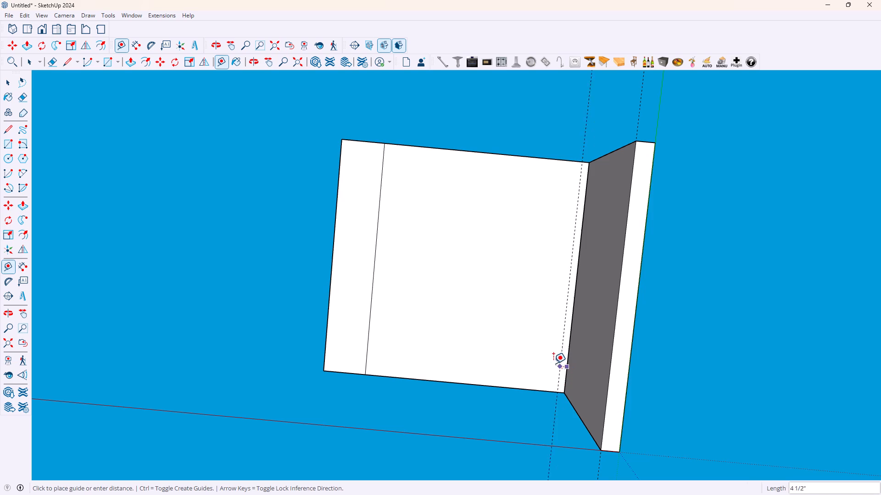
pyautogui.write("1'")
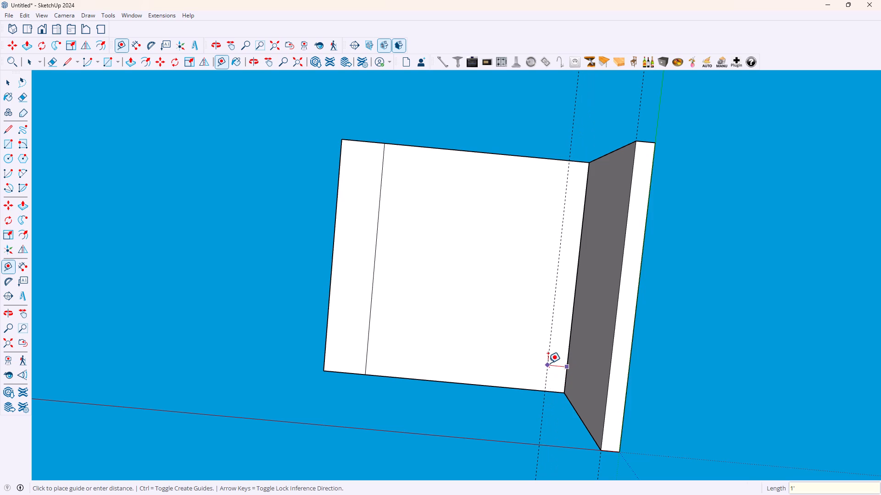
pyautogui.press('6')
pyautogui.press('Return')
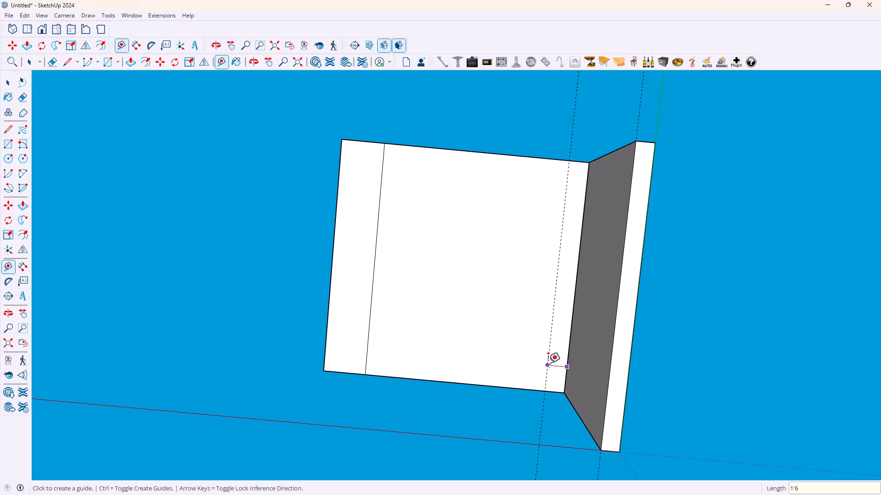
# Check with the Dimension tool the gap between the new guide and the panel's corner at the wall.
pyautogui.click(20, 270)
pyautogui.click(533, 389)
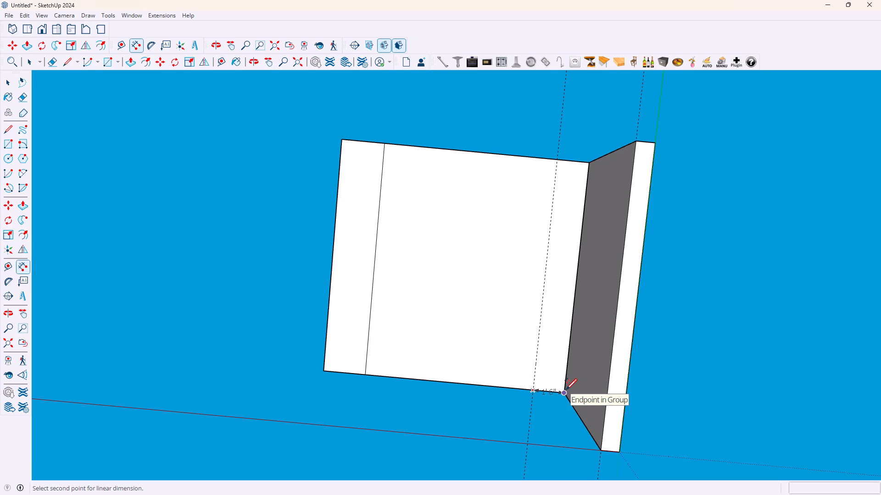
# Place three more parallel guides toward the dividing line, starting from the first guide, at successive spacings of 2'9", 10" and 2'9".
pyautogui.press('t')
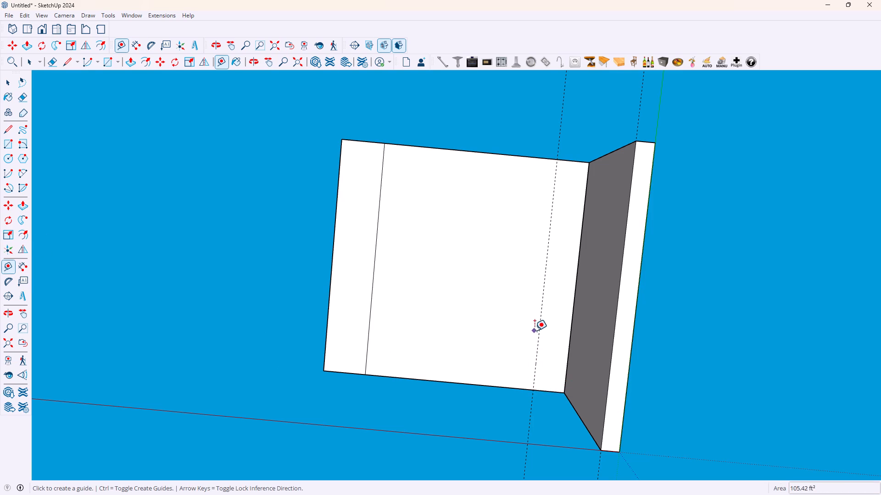
pyautogui.click(538, 328)
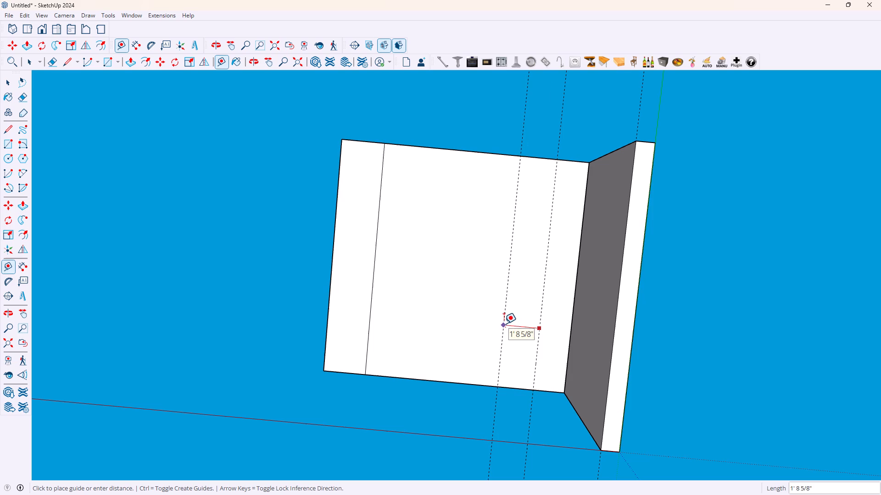
pyautogui.write("2'9")
pyautogui.press('Return')
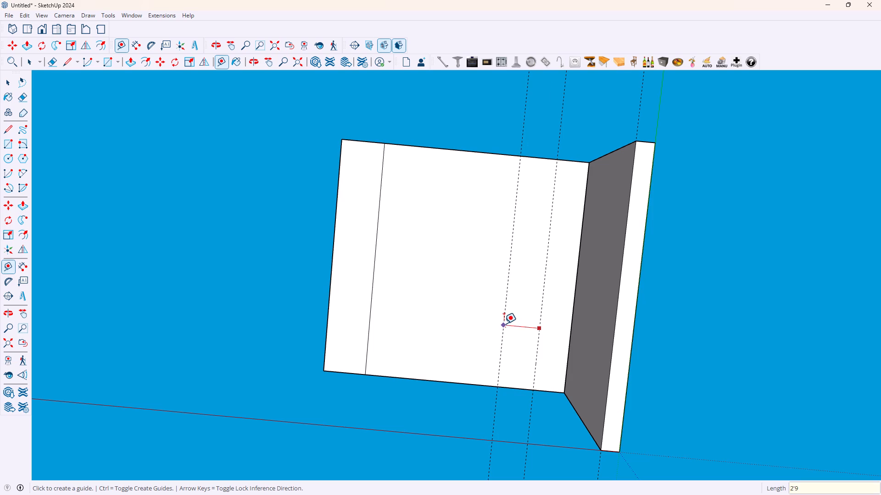
pyautogui.click(484, 322)
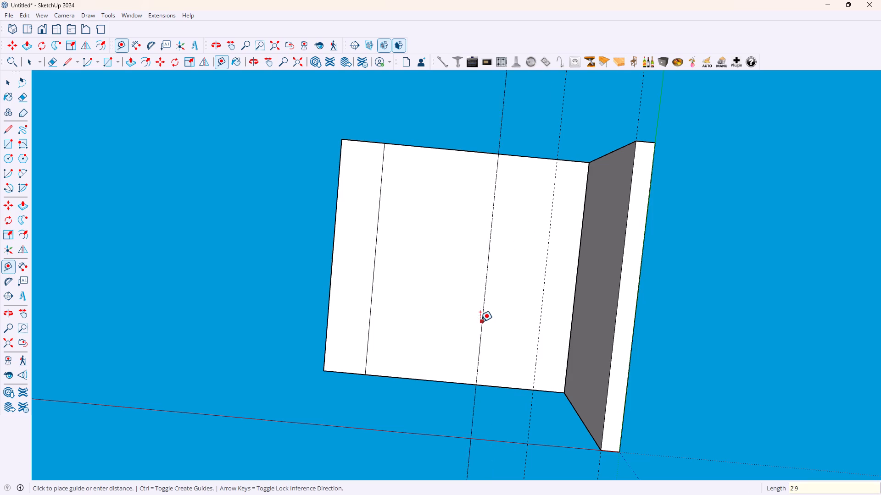
pyautogui.write('10')
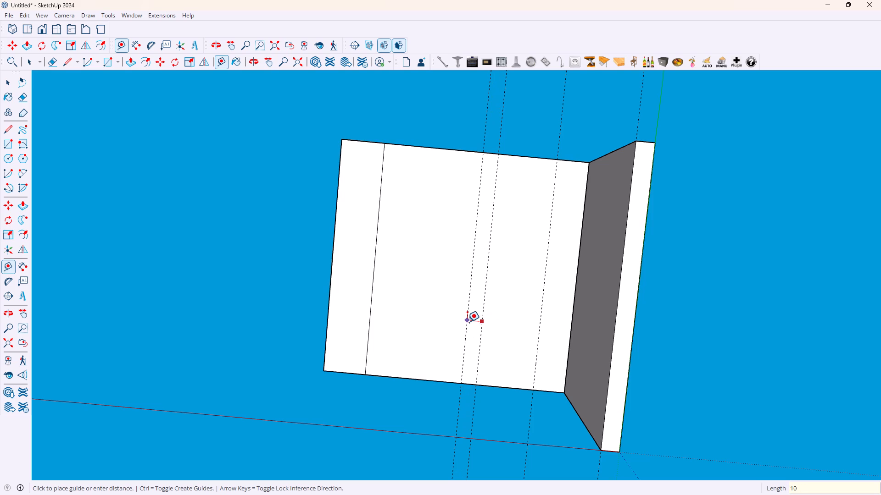
pyautogui.press('Return')
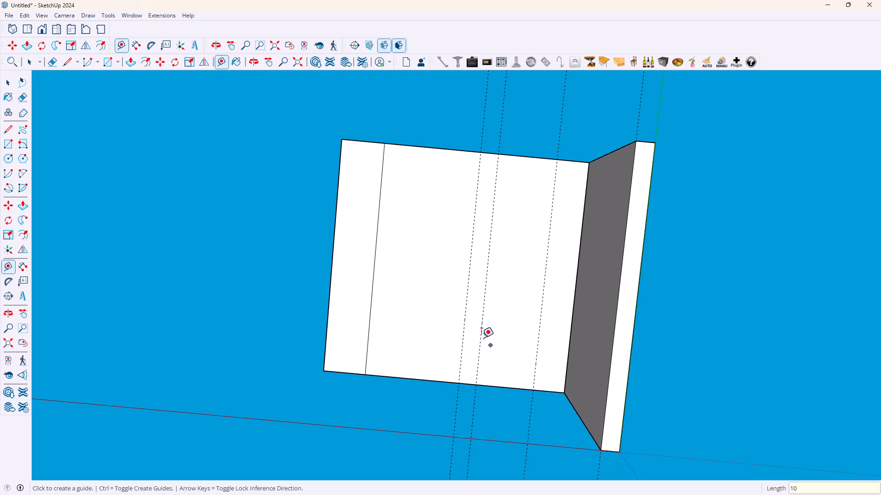
pyautogui.click(463, 323)
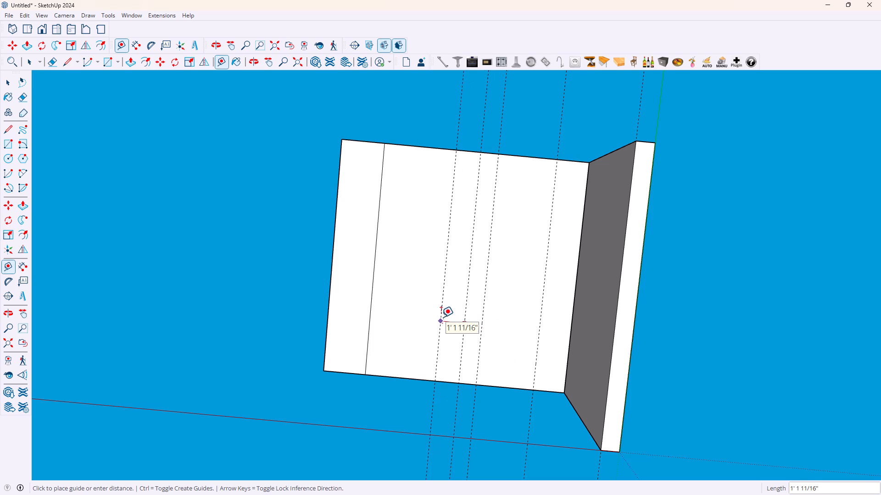
pyautogui.write("2'9")
pyautogui.press('Return')
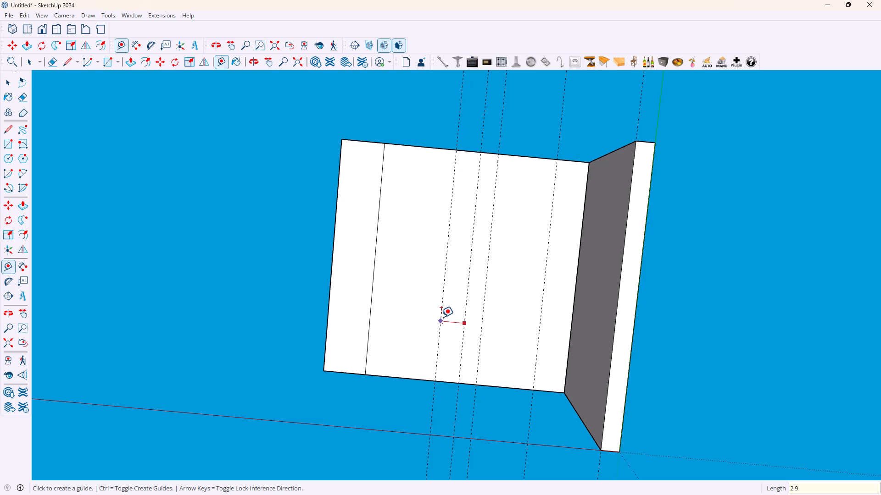
# Measure the gap between the last guide and the dividing line.
pyautogui.click(407, 322)
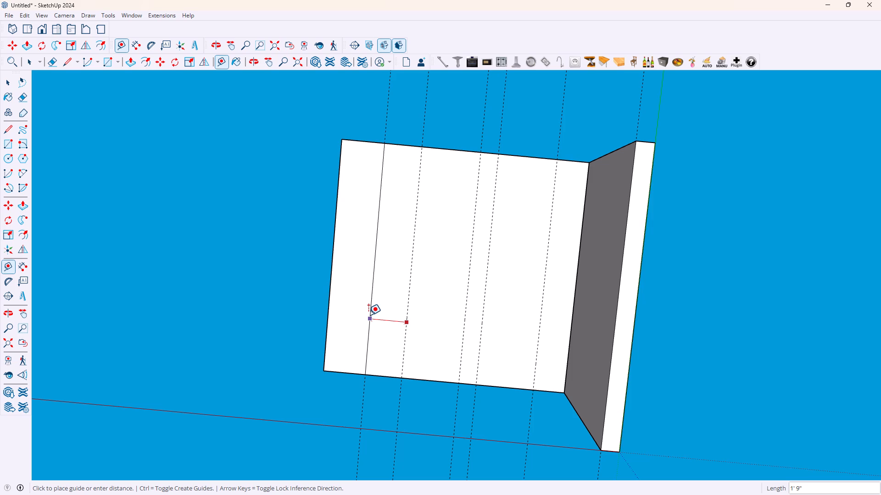
pyautogui.press('space')
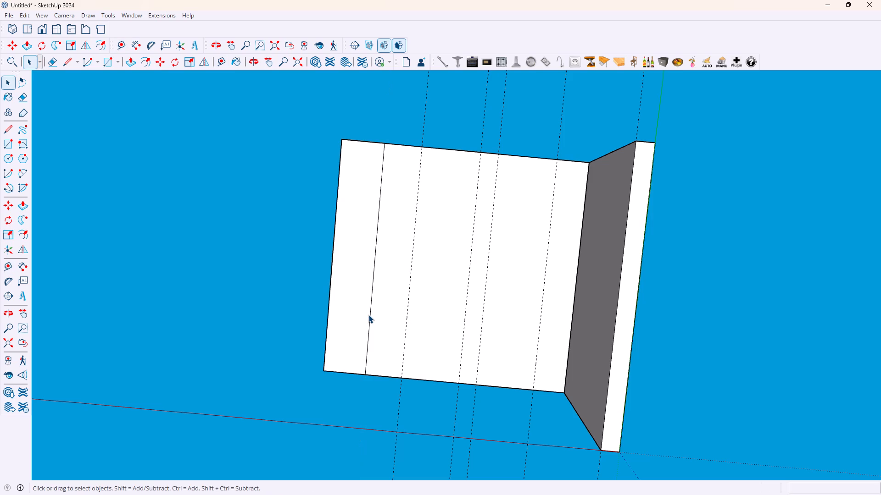
# Check with the Dimension tool the spans between the guides, from the third guide toward the panel's free edge, and dividing line to last guide.
pyautogui.press('d')
pyautogui.click(22, 264)
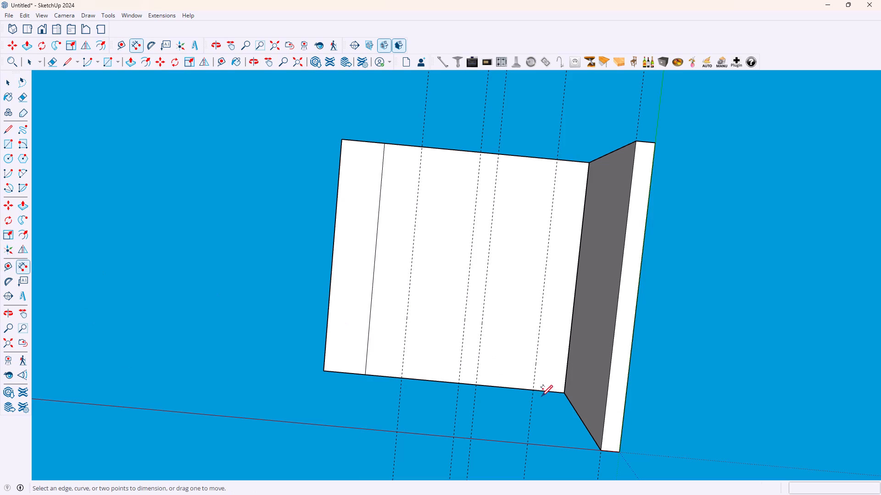
pyautogui.click(533, 374)
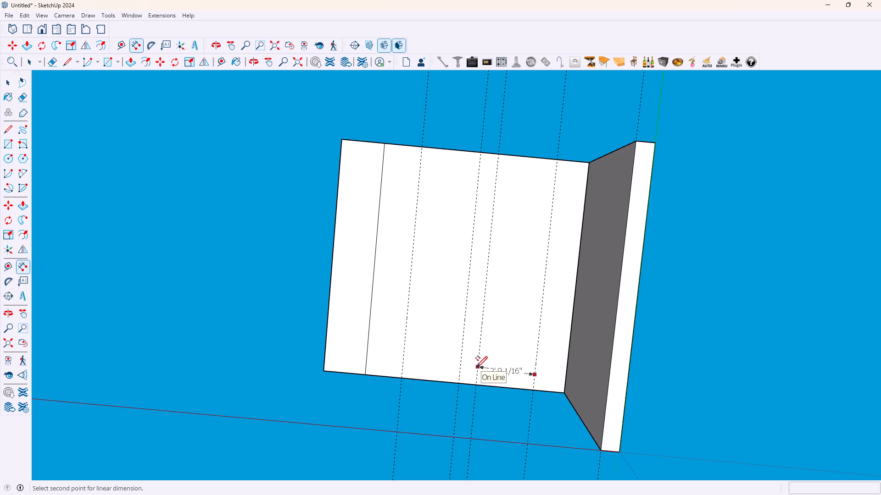
pyautogui.press('Left')
pyautogui.press('space')
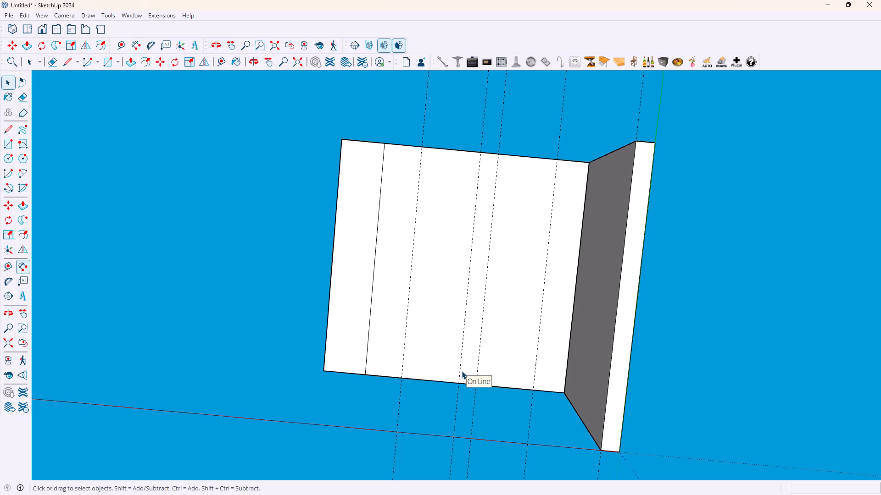
pyautogui.press('t')
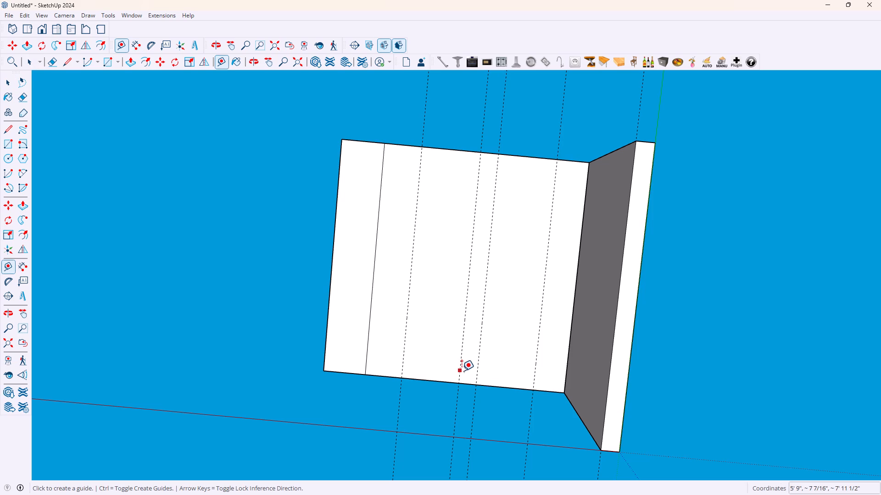
pyautogui.click(26, 268)
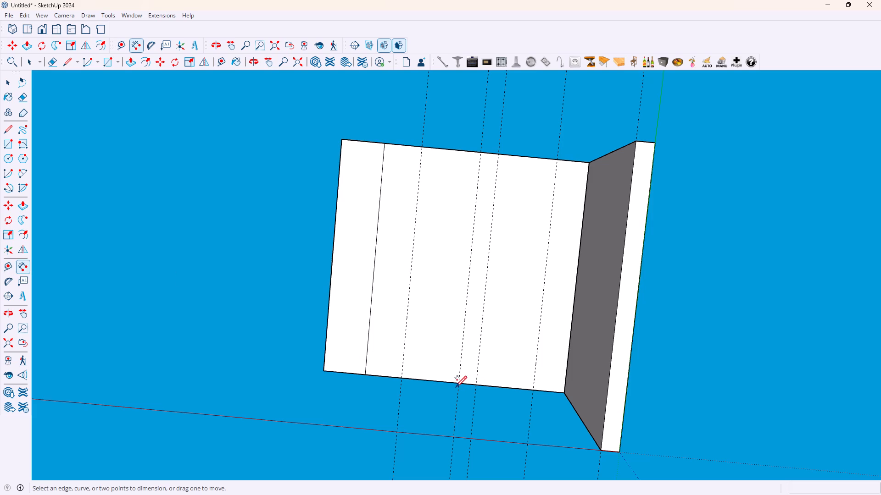
pyautogui.click(459, 383)
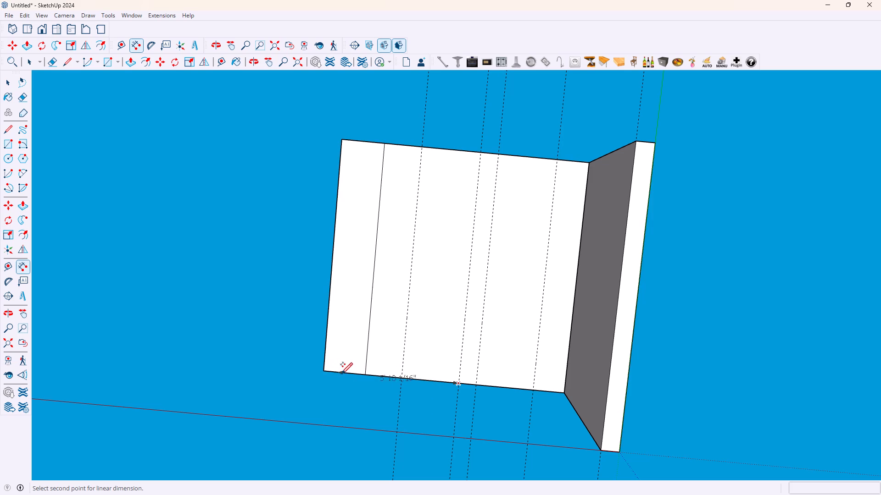
pyautogui.press('space')
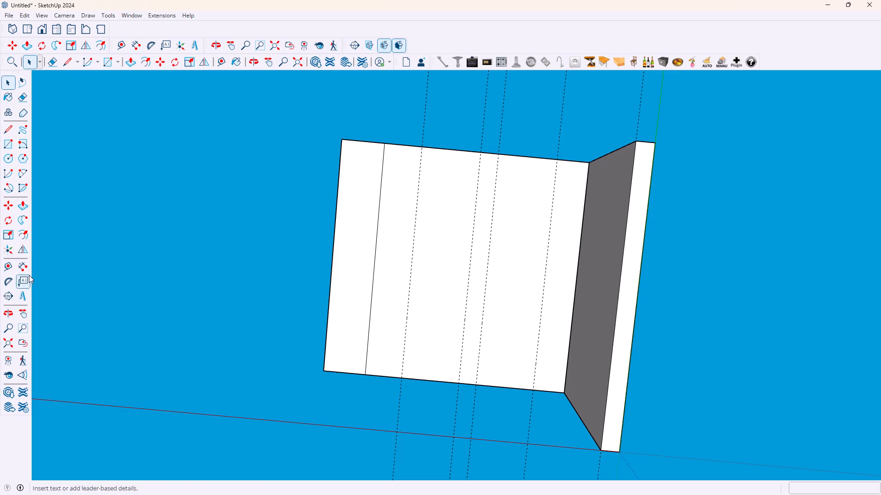
pyautogui.click(25, 264)
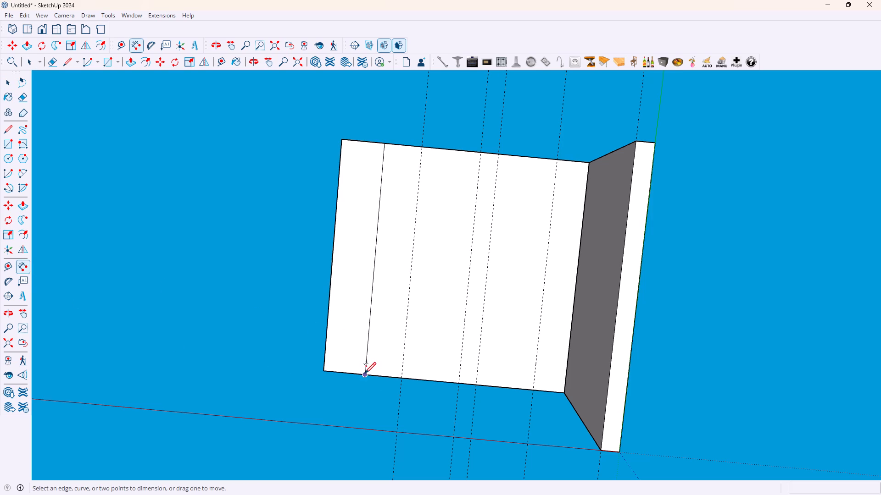
pyautogui.click(365, 373)
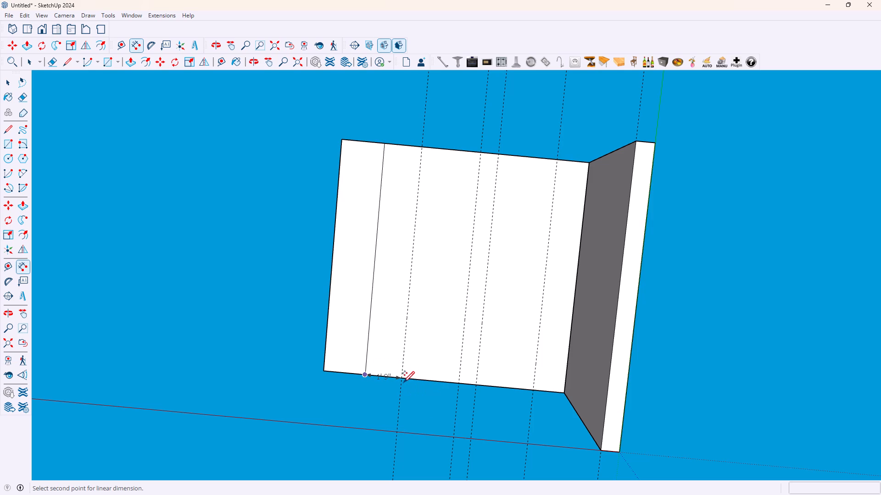
pyautogui.press('space')
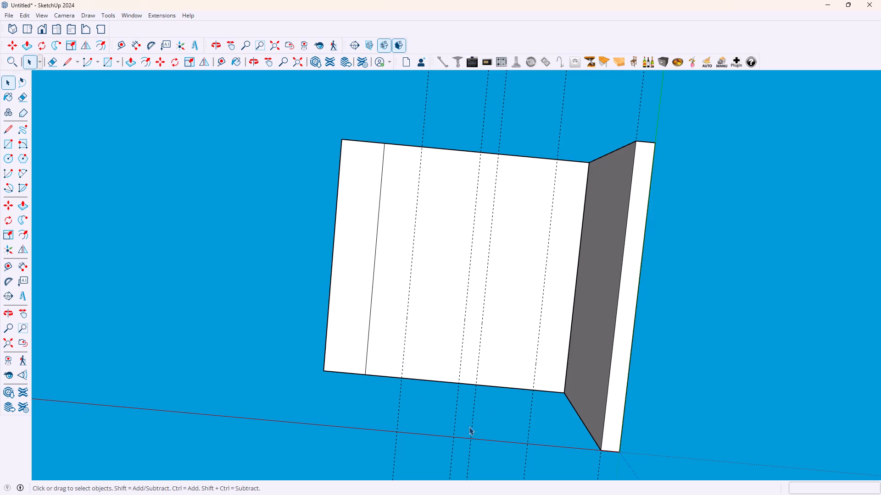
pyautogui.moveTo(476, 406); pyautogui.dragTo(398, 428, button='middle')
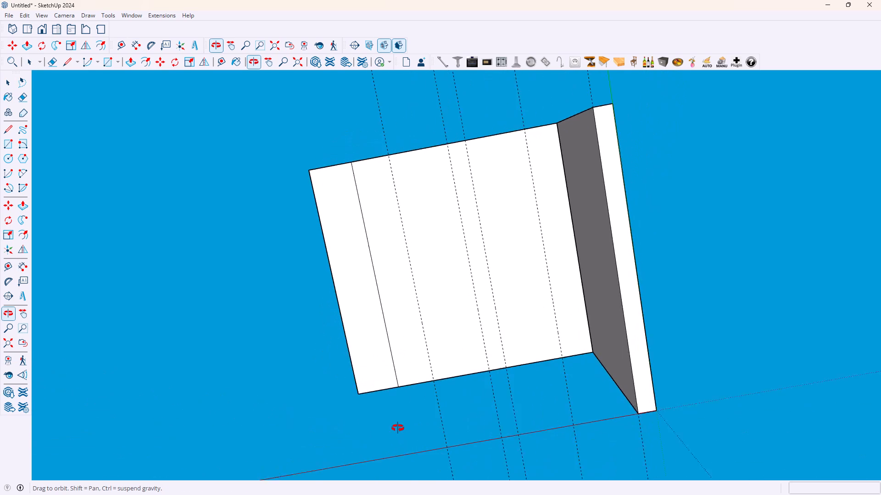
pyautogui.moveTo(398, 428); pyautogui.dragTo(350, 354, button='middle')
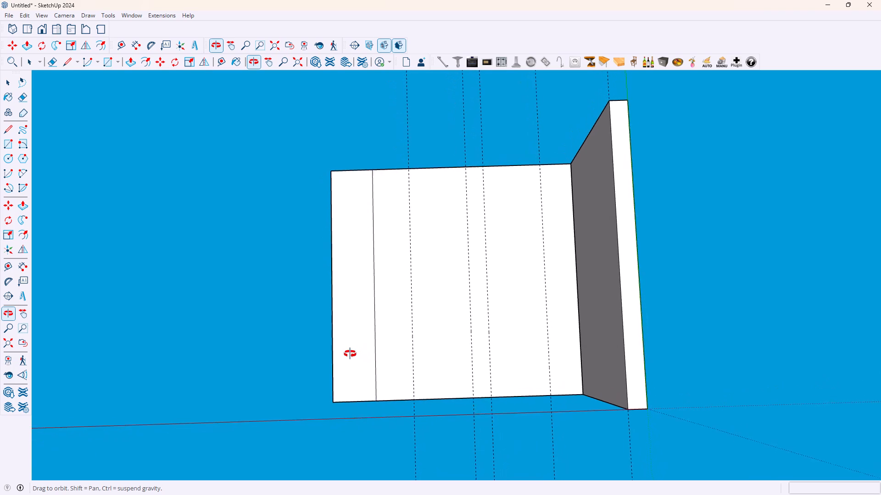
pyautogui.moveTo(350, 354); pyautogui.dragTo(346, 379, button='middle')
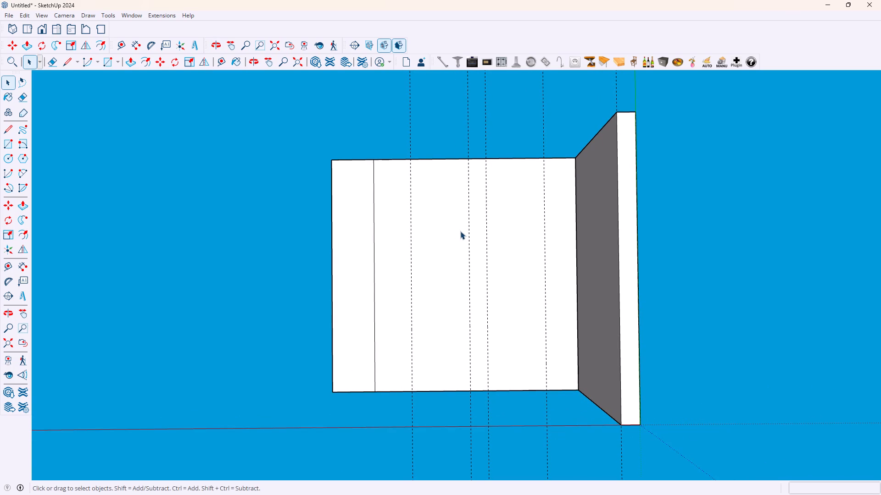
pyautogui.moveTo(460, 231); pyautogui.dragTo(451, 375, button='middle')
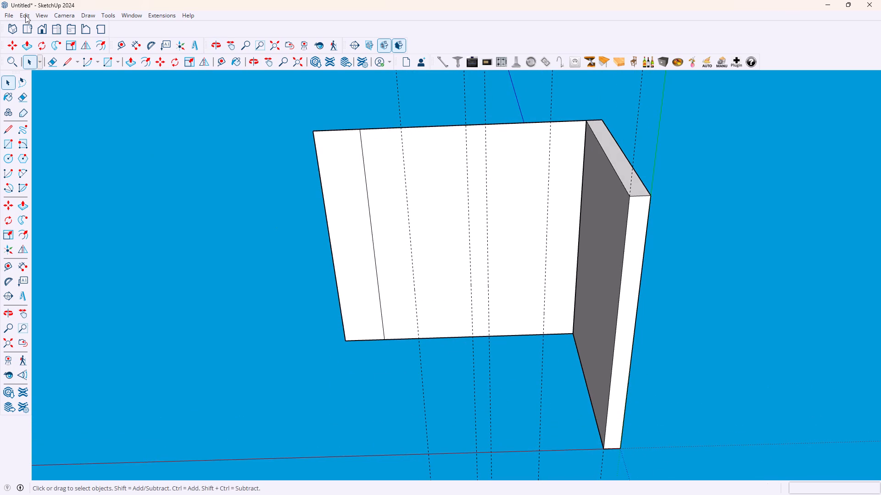
# Measure with the Tape Measure the ceiling panel's overall length from the wall's outer top corner to the panel's free end.
pyautogui.click(27, 26)
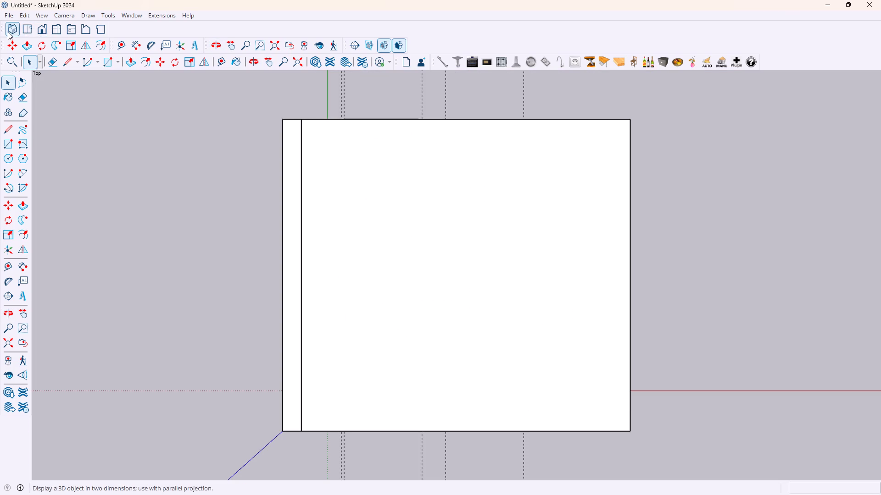
pyautogui.click(10, 33)
pyautogui.moveTo(324, 240); pyautogui.dragTo(365, 231, button='middle')
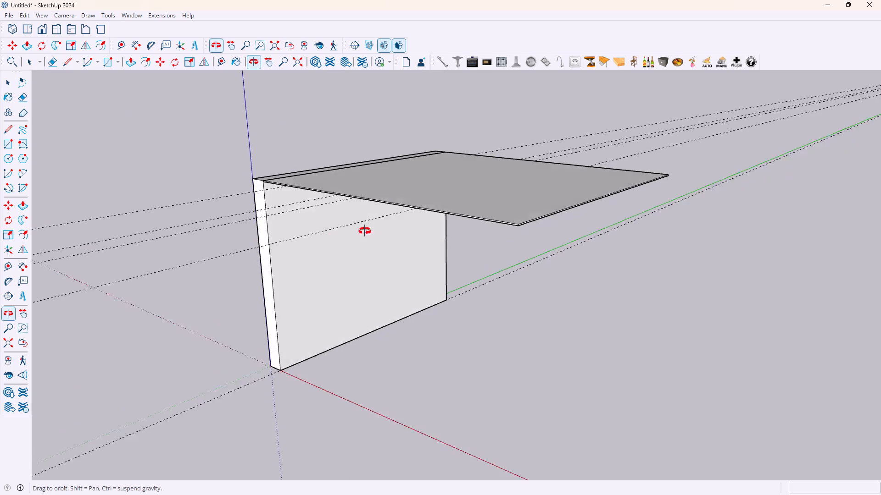
pyautogui.moveTo(365, 231); pyautogui.dragTo(535, 201, button='middle')
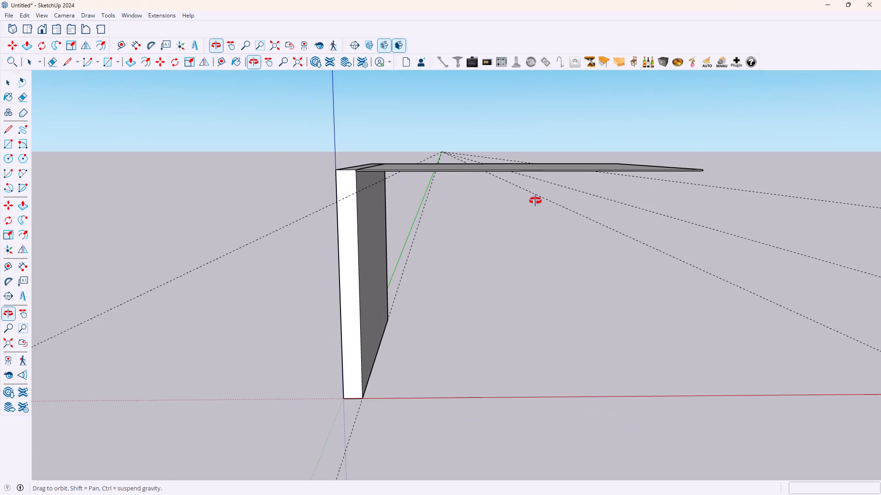
pyautogui.moveTo(535, 201); pyautogui.dragTo(535, 201, button='middle')
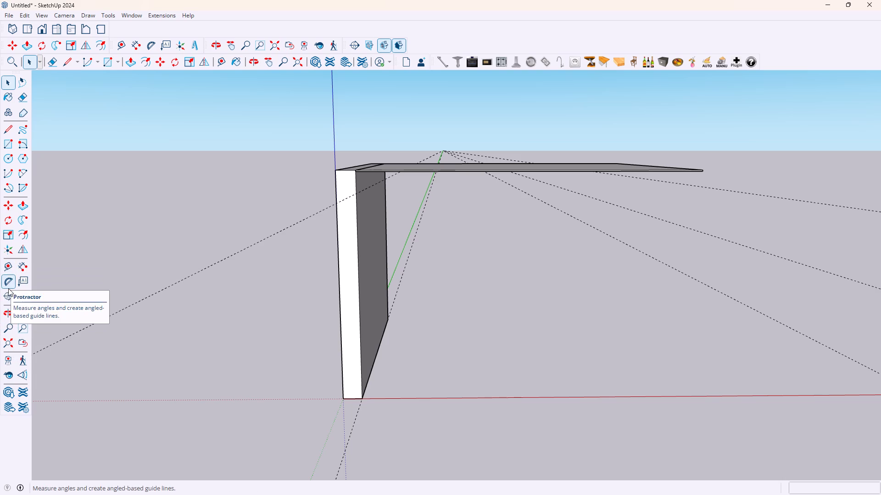
pyautogui.click(7, 266)
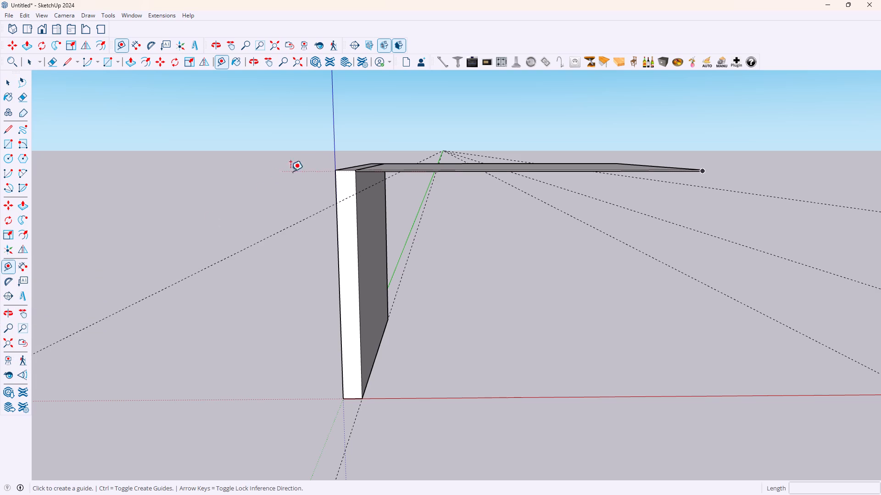
pyautogui.click(337, 169)
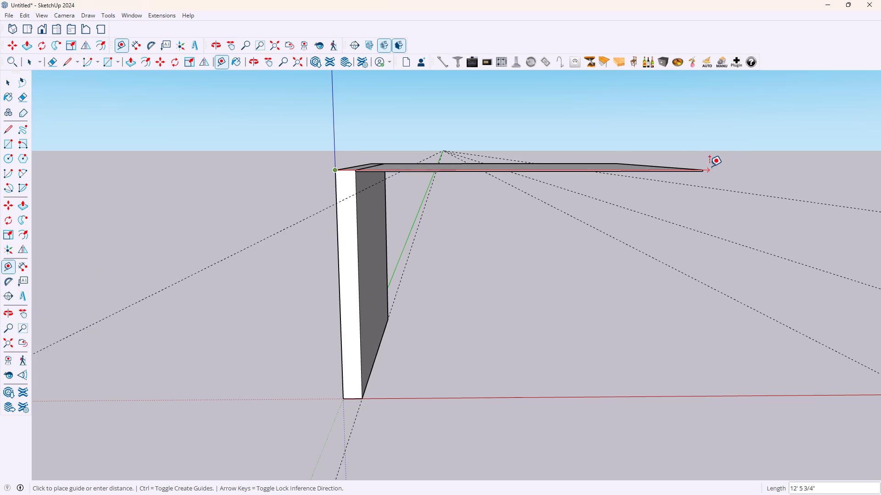
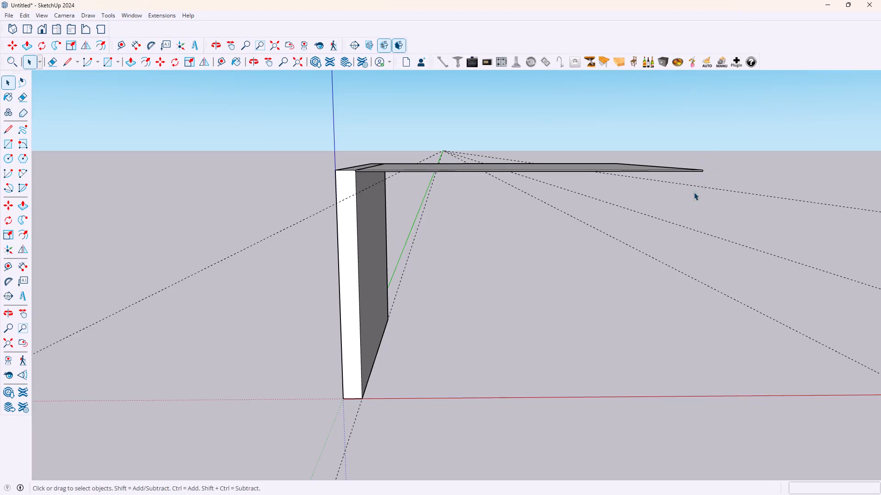
# Copy the free-end edge of the ceiling panel's underside 3" inward, inside the panel group.
pyautogui.click(101, 32)
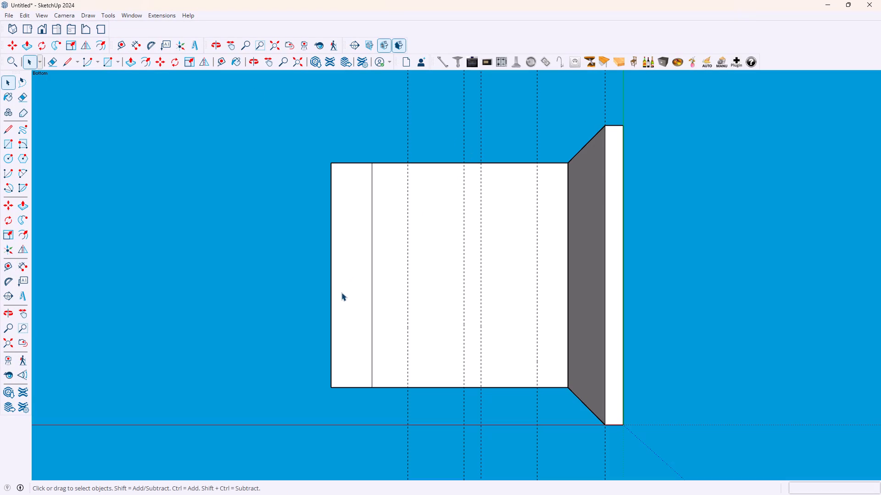
pyautogui.click(331, 329)
pyautogui.doubleClick(333, 329)
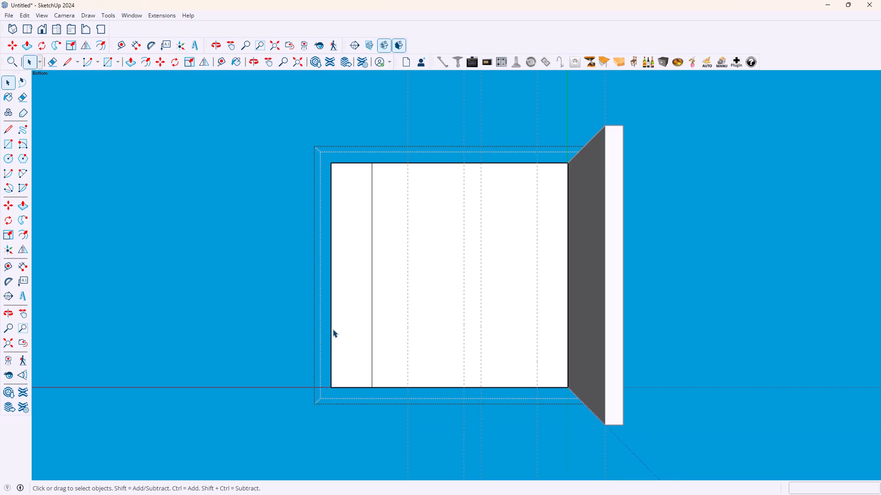
pyautogui.click(332, 329)
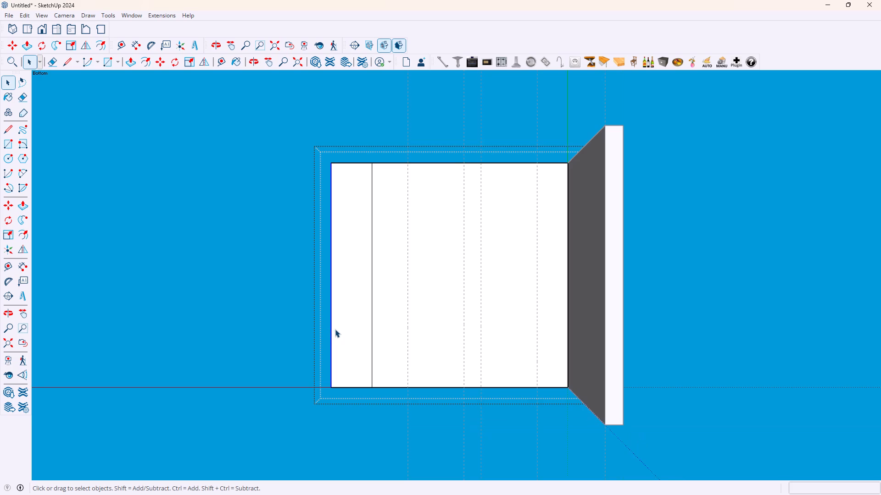
pyautogui.press('m')
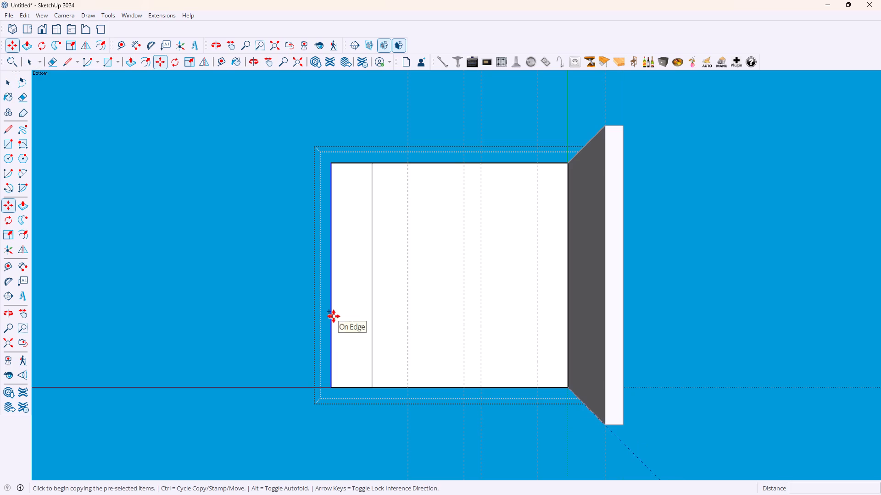
pyautogui.click(334, 316)
pyautogui.press('3')
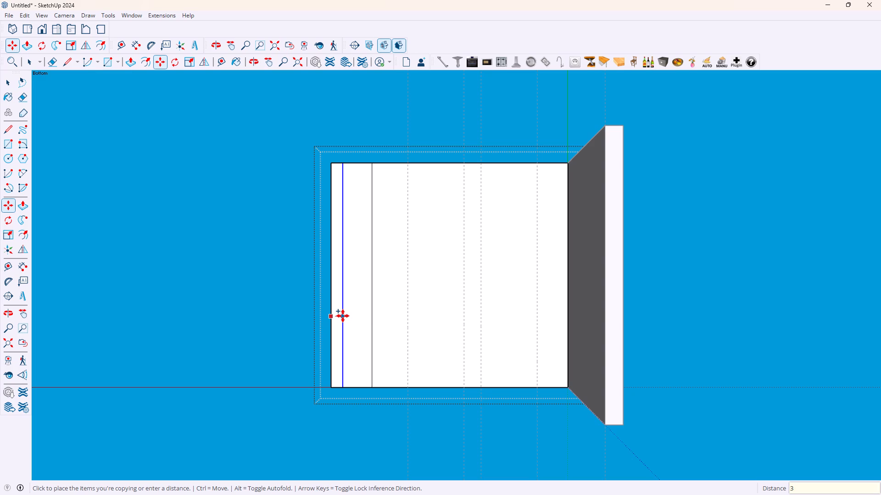
pyautogui.press('Return')
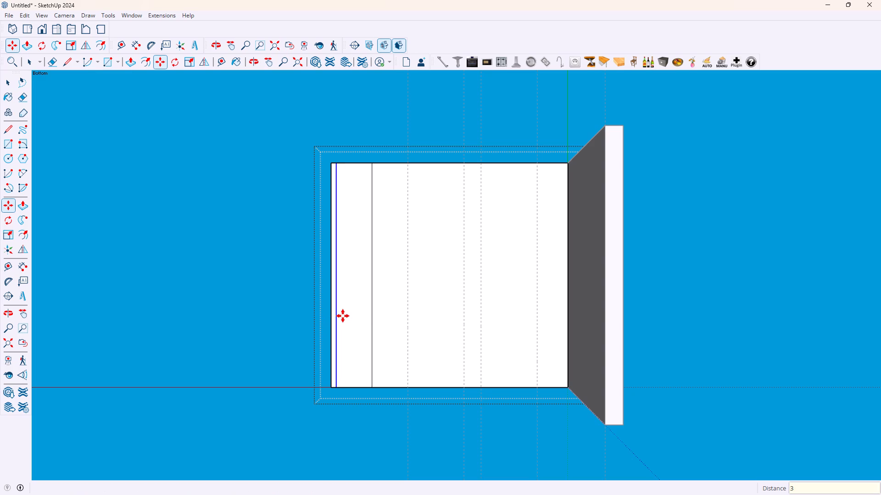
pyautogui.press('space')
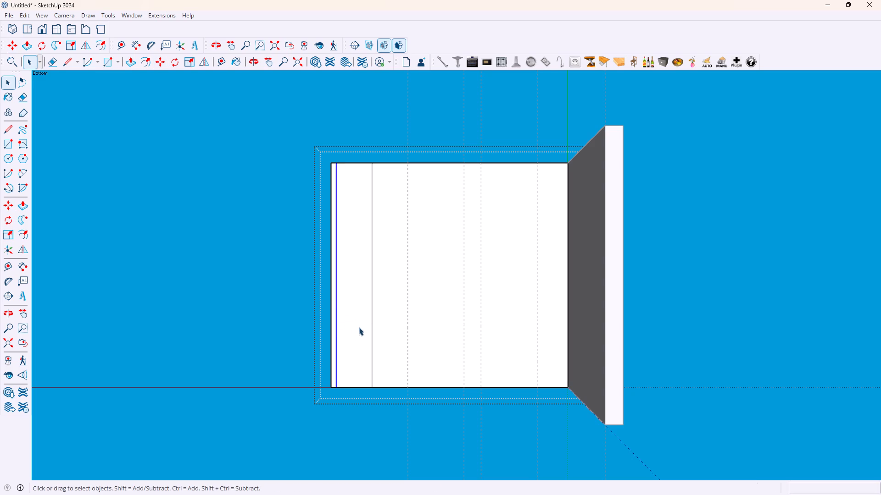
# Delete the old dividing line on the ceiling panel's underside.
pyautogui.click(371, 335)
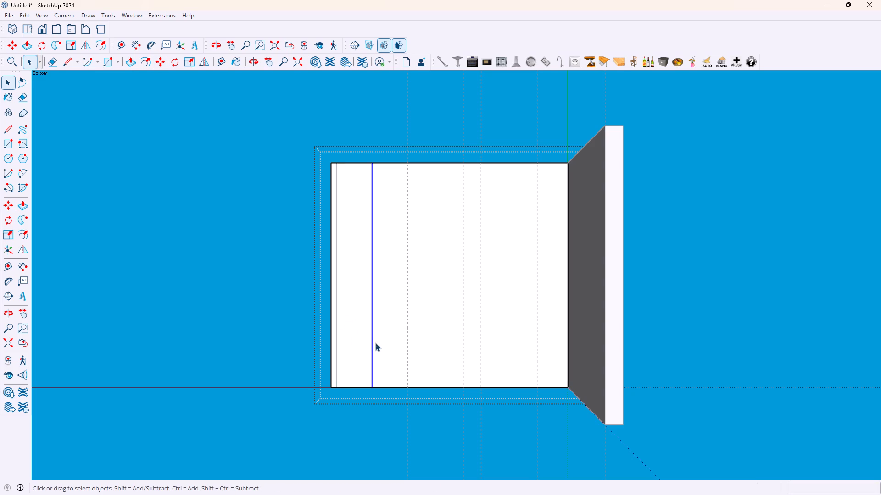
pyautogui.press('Delete')
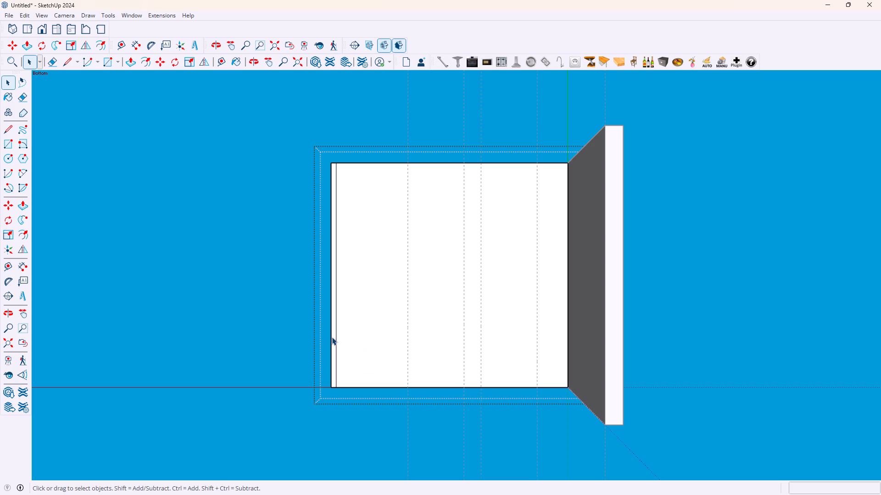
# Delete the faces and outer end edges of the narrow 3" strip at the ceiling panel's free end.
pyautogui.click(333, 342)
pyautogui.press('Delete')
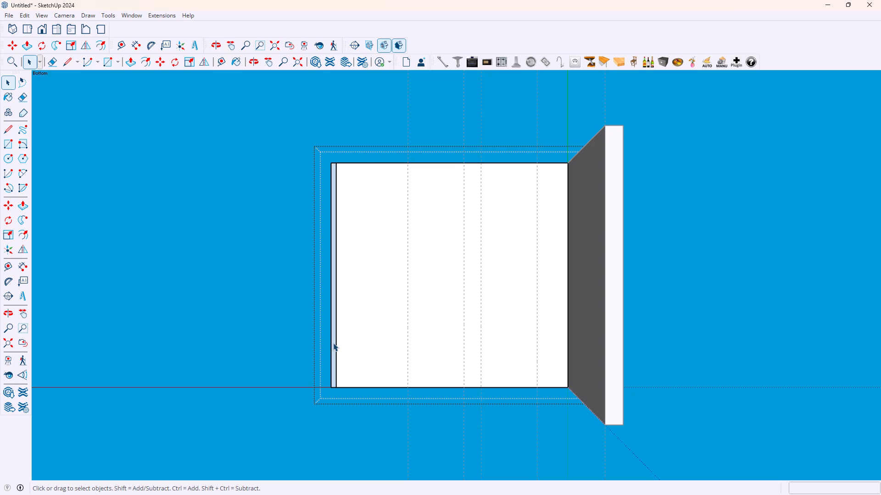
pyautogui.click(333, 346)
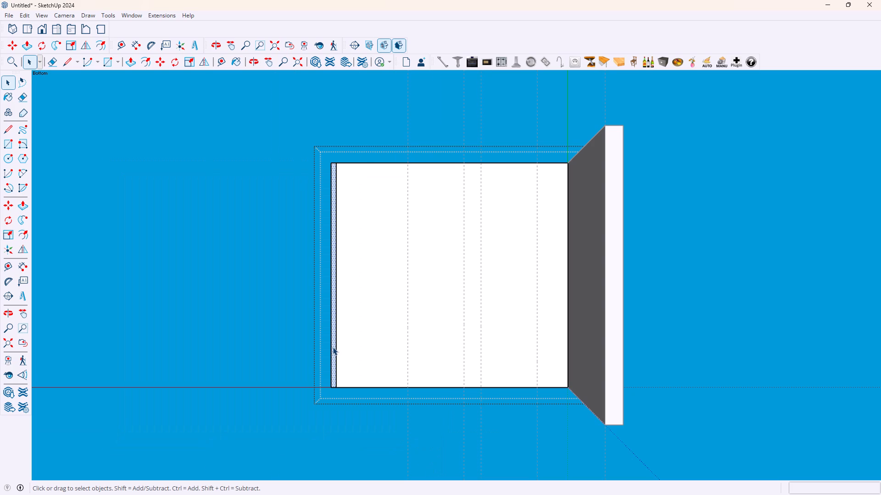
pyautogui.click(333, 347)
pyautogui.press('Delete')
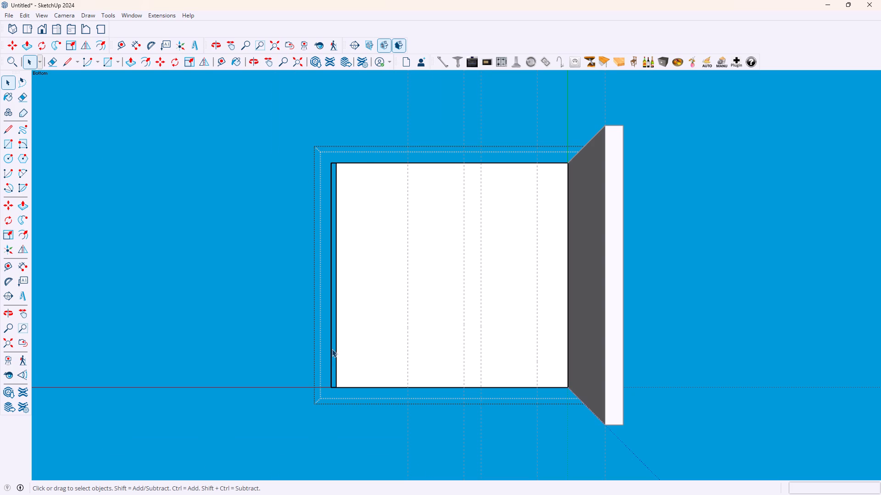
pyautogui.click(332, 349)
pyautogui.press('Delete')
pyautogui.scroll(5, 329, 366)
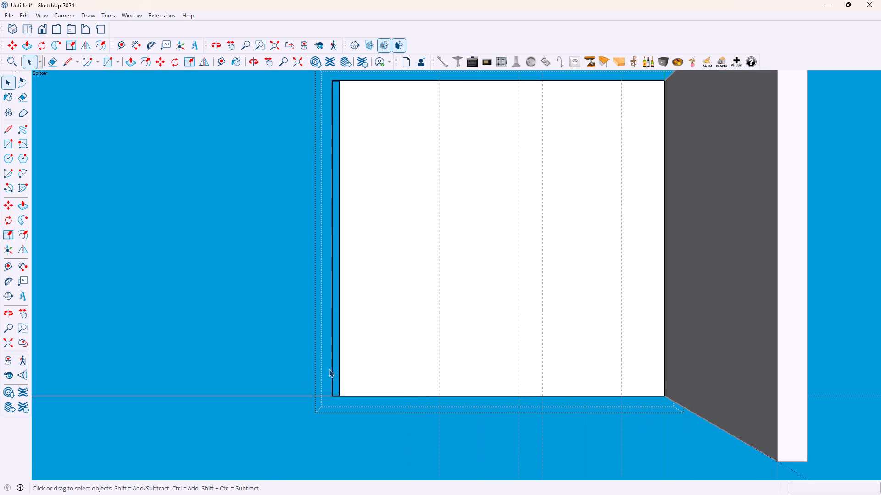
pyautogui.scroll(10, 329, 369)
pyautogui.click(331, 387)
pyautogui.press('Delete')
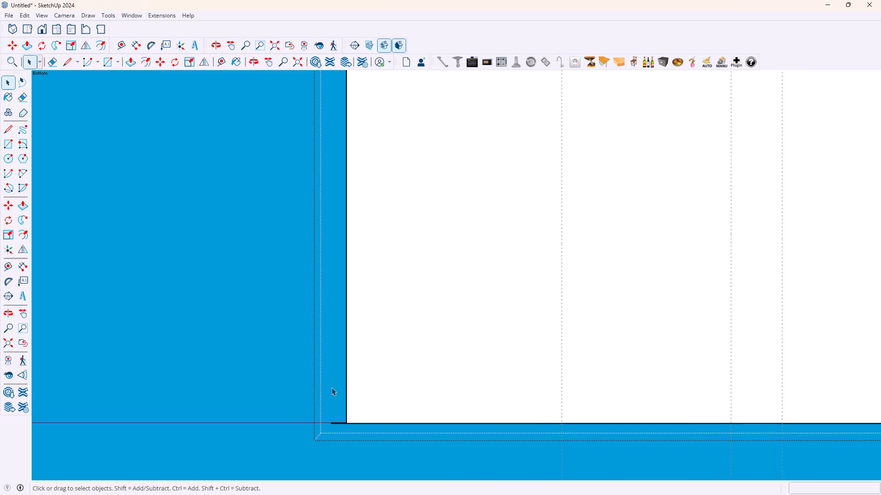
# Erase the leftover edge stubs at both free-end corners of the ceiling panel and close its group.
pyautogui.moveTo(339, 418); pyautogui.dragTo(333, 433)
pyautogui.press('Delete')
pyautogui.moveTo(338, 412); pyautogui.dragTo(323, 431)
pyautogui.press('Delete')
pyautogui.scroll(-5, 336, 384)
pyautogui.scroll(-10, 345, 336)
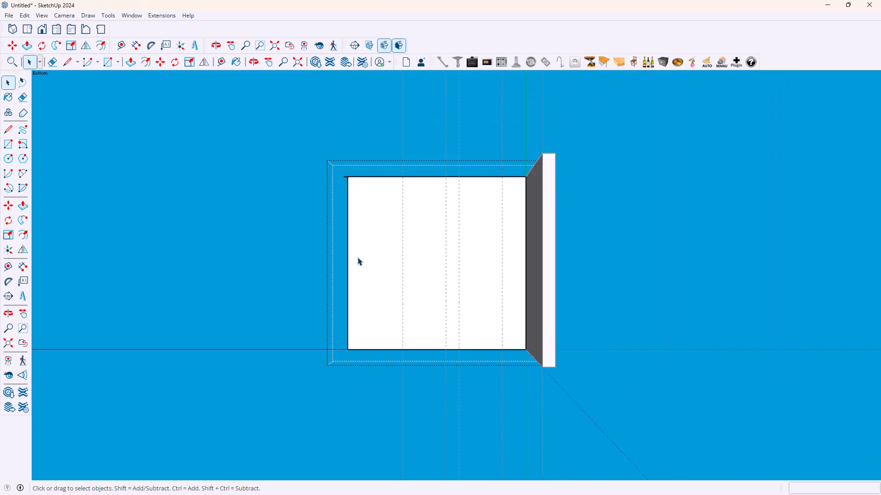
pyautogui.scroll(18, 353, 199)
pyautogui.moveTo(355, 155); pyautogui.dragTo(344, 199)
pyautogui.press('Delete')
pyautogui.moveTo(352, 159); pyautogui.dragTo(332, 180)
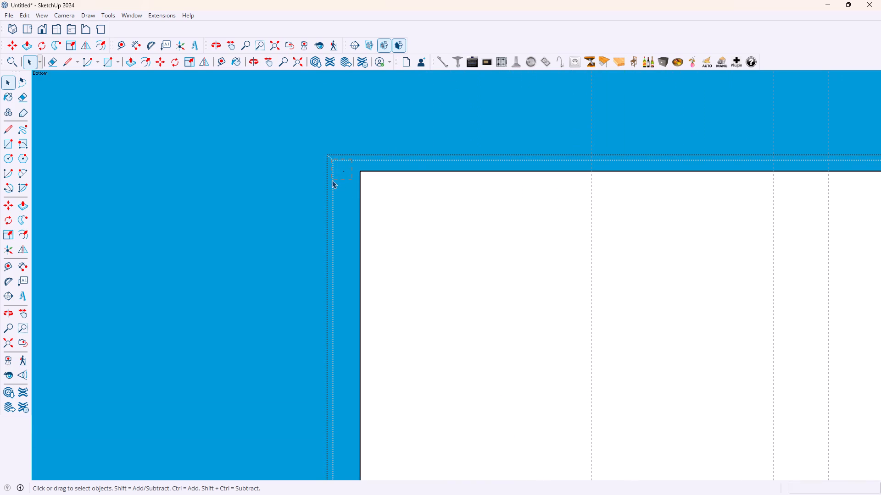
pyautogui.press('Delete')
pyautogui.scroll(-13, 366, 176)
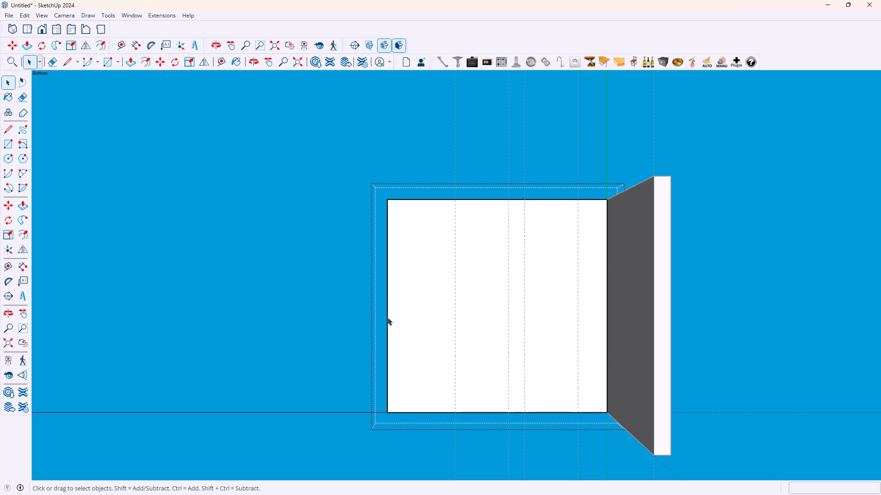
pyautogui.click(275, 274)
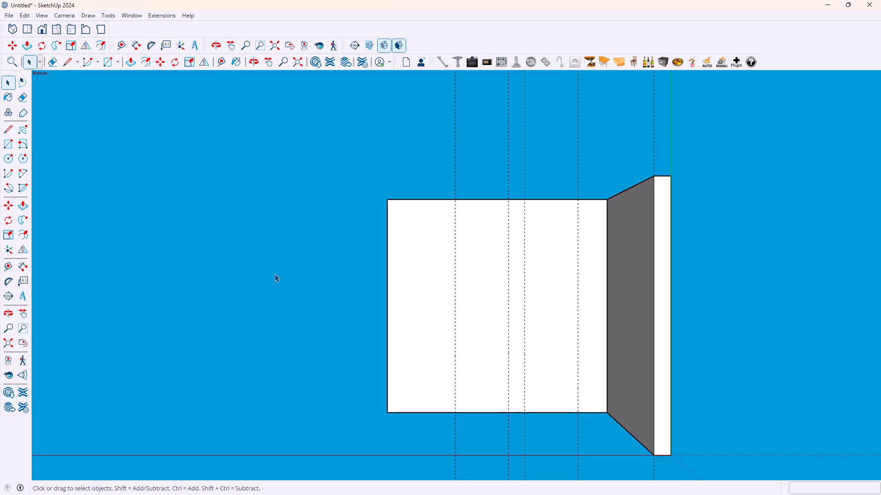
# Check with the Tape Measure the span from the guide nearest the free end toward the panel's end edge.
pyautogui.scroll(1, 565, 336)
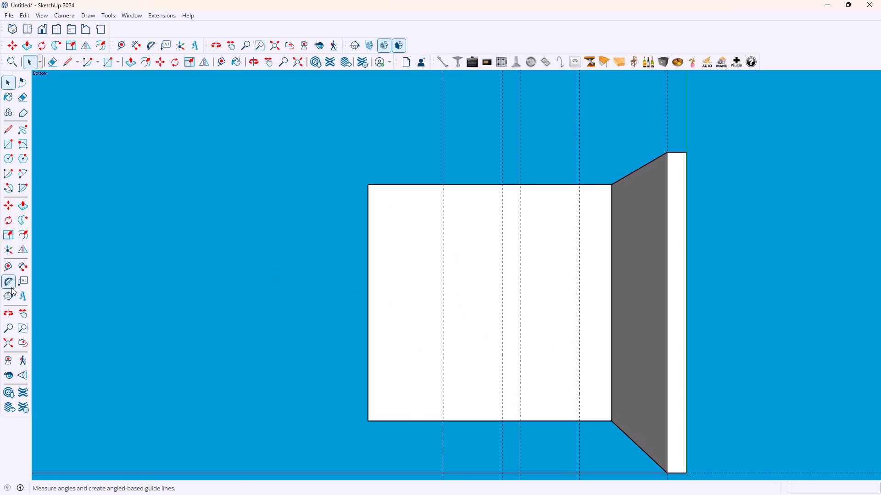
pyautogui.press('t')
pyautogui.click(444, 337)
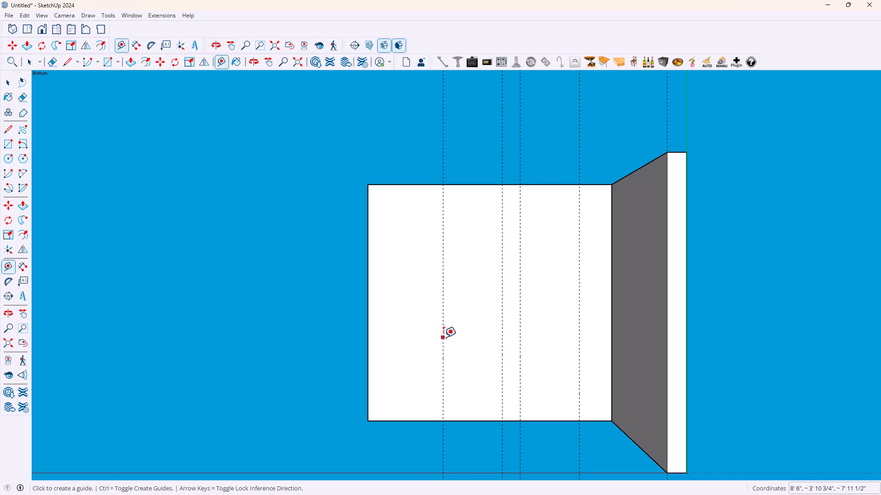
pyautogui.press('space')
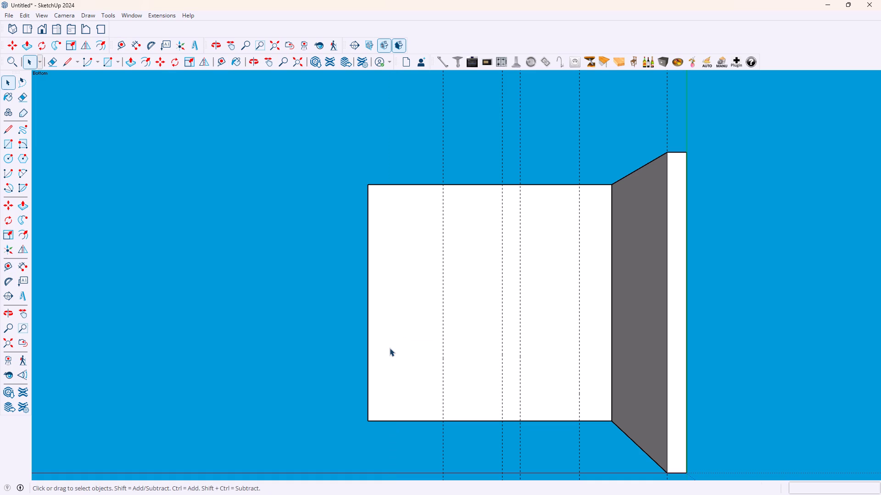
pyautogui.click(312, 325)
pyautogui.press('t')
pyautogui.click(443, 395)
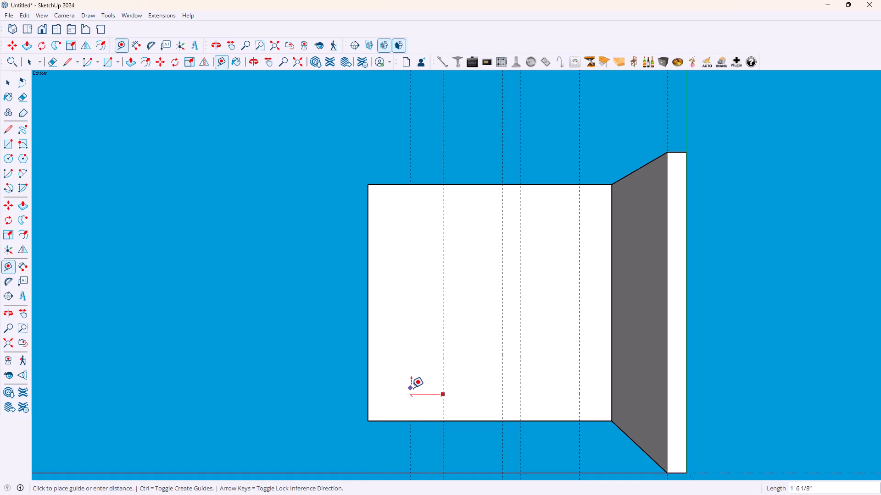
pyautogui.press('space')
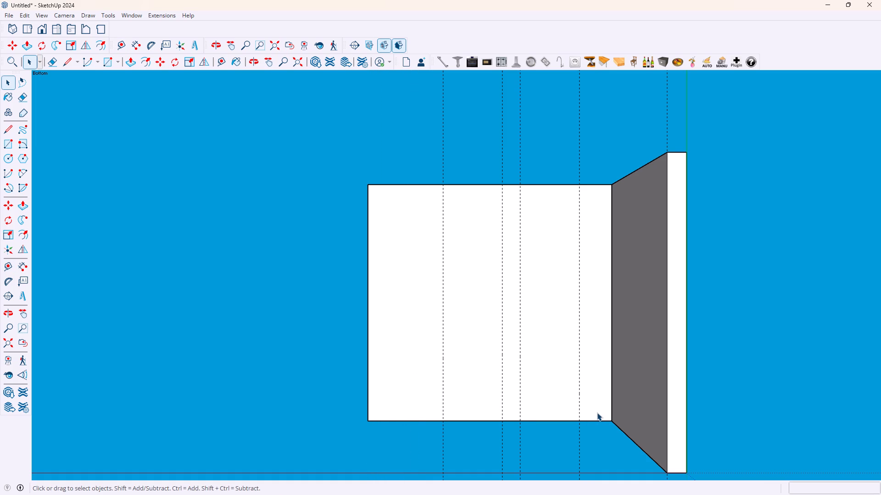
# Check with the Tape Measure the spacing from the guide nearest the wall toward the neighbouring guide.
pyautogui.press('t')
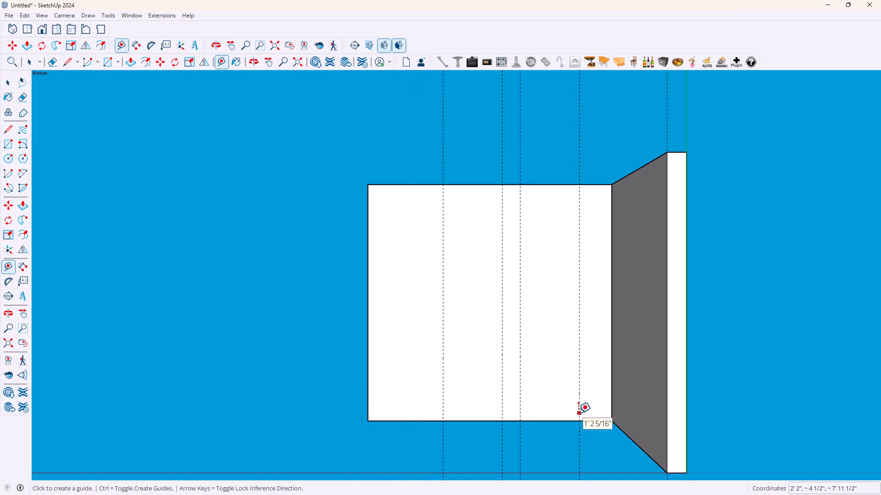
pyautogui.click(578, 413)
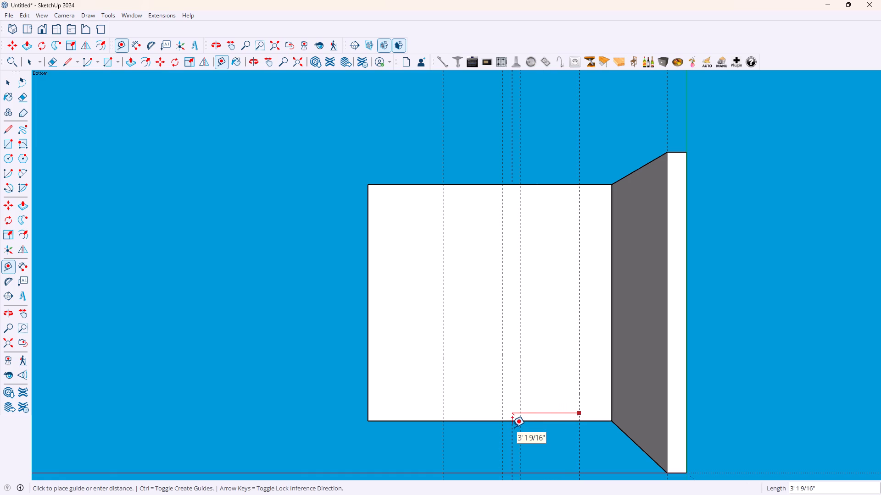
pyautogui.press('Up')
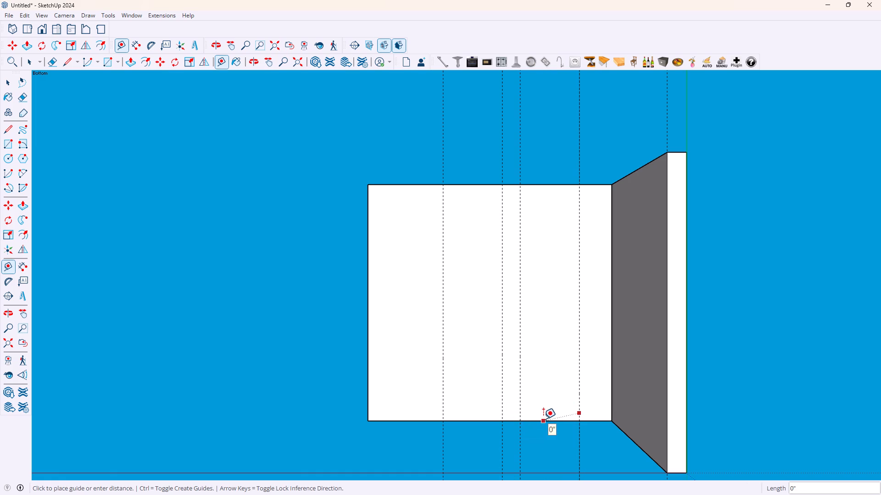
pyautogui.press('Down')
pyautogui.press('shift+super+F23')
pyautogui.press('space')
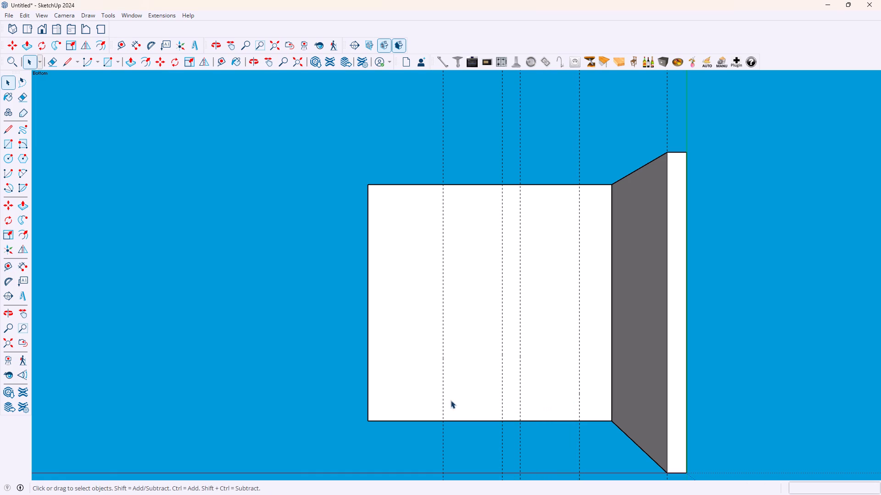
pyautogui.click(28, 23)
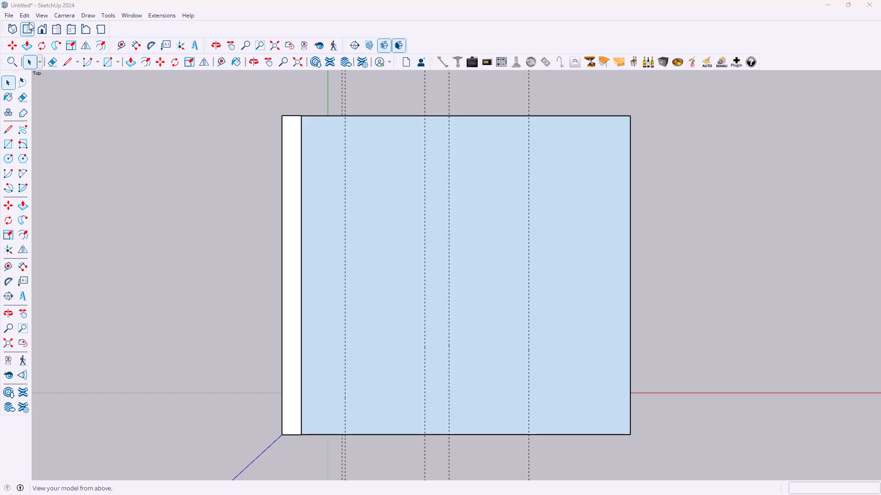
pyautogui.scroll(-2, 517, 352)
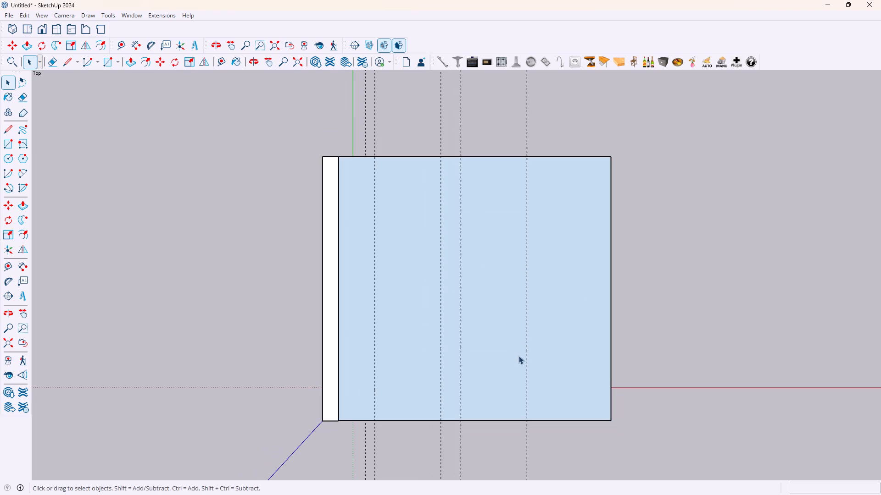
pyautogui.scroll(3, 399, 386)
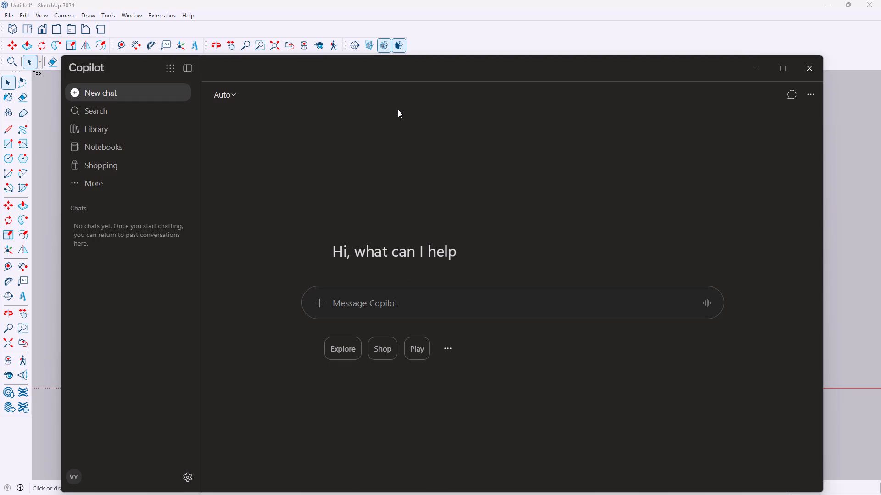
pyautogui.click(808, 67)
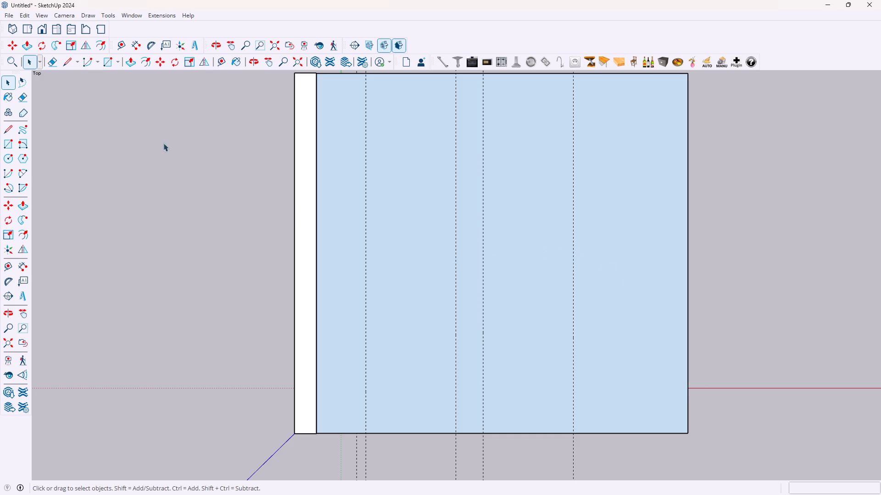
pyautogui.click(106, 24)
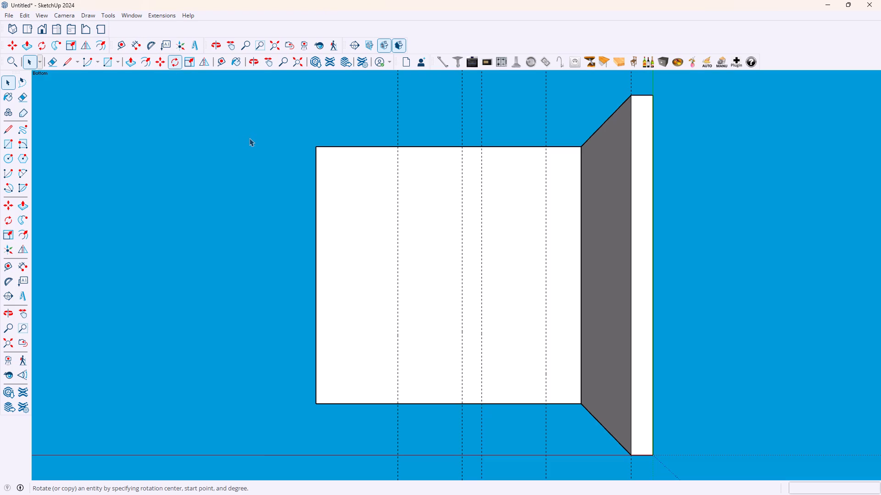
# Place a Tape Measure guide 1'6" from the guide nearest the panel's free end, offset toward the free-end edge.
pyautogui.press('t')
pyautogui.click(397, 314)
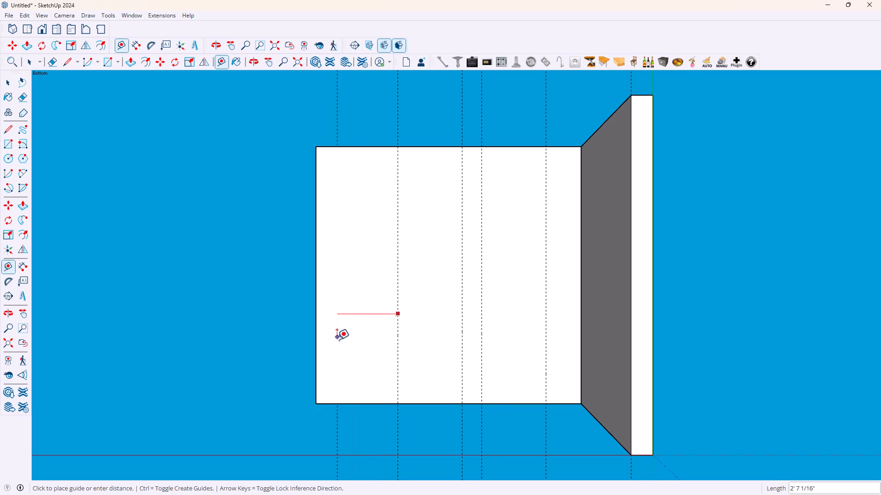
pyautogui.press('t')
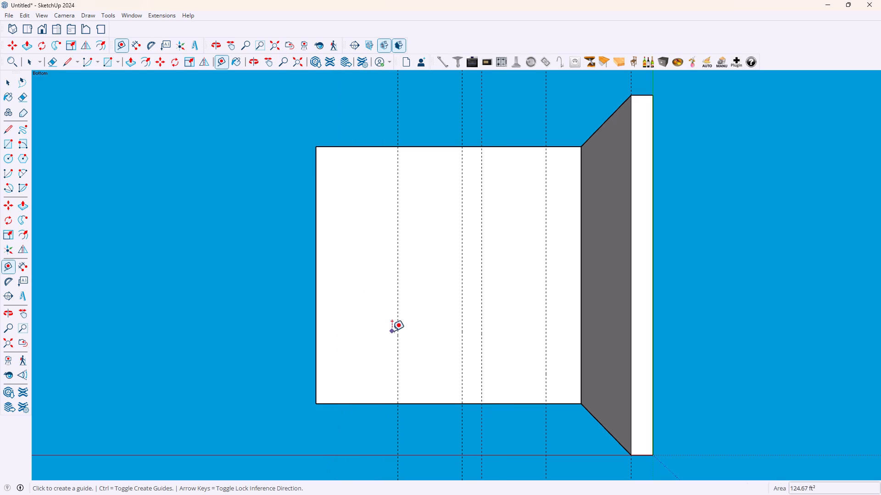
pyautogui.moveTo(386, 348); pyautogui.dragTo(410, 184, button='middle')
pyautogui.scroll(1, 410, 183)
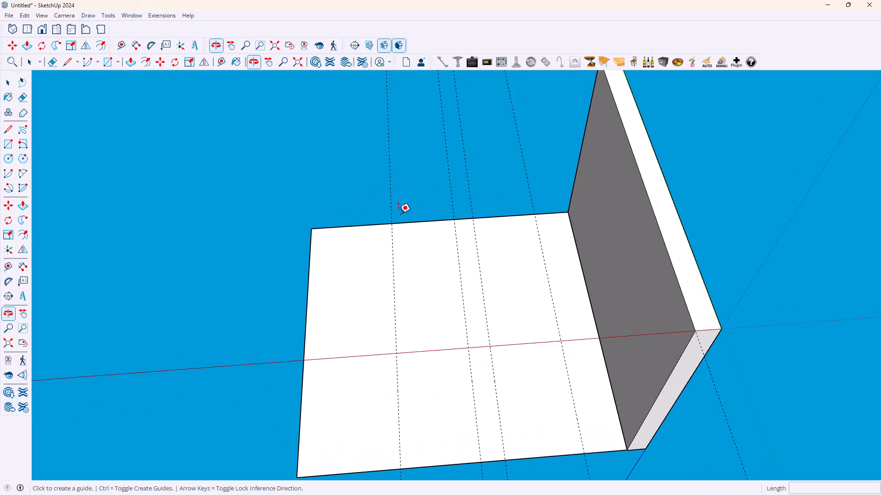
pyautogui.click(398, 378)
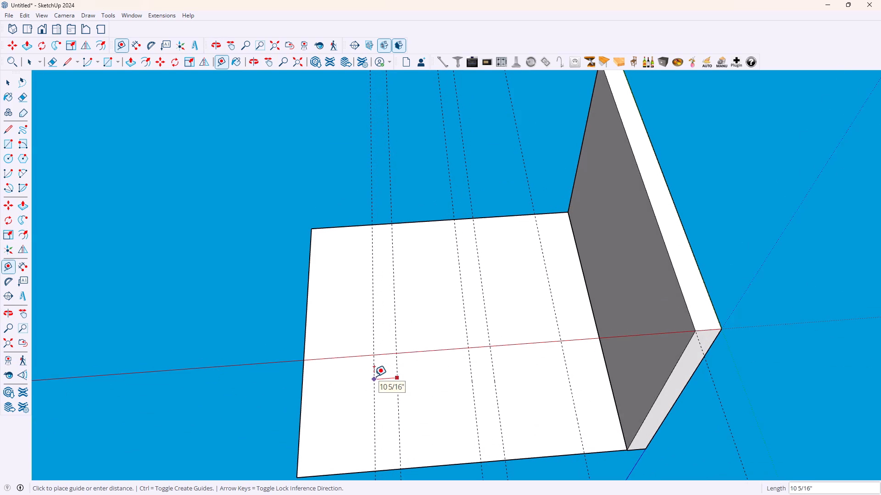
pyautogui.moveTo(374, 376); pyautogui.dragTo(365, 462, button='middle')
pyautogui.moveTo(404, 347); pyautogui.dragTo(396, 368, button='middle')
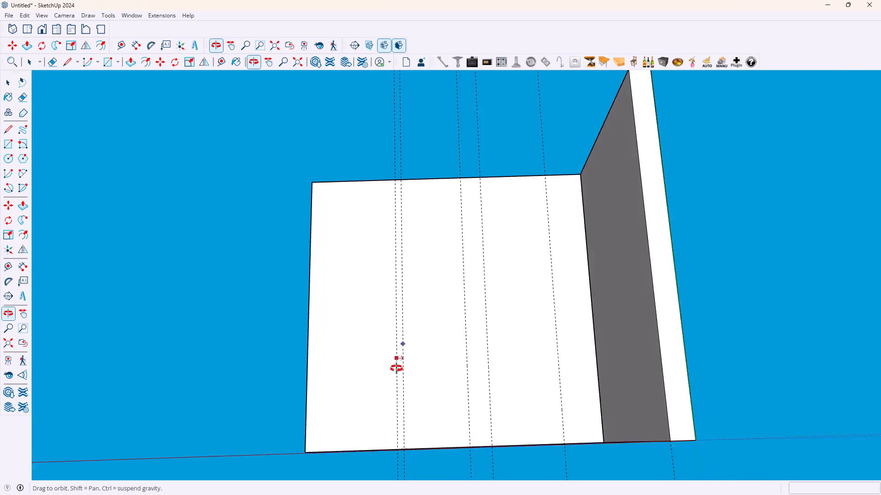
pyautogui.moveTo(396, 368); pyautogui.dragTo(380, 413, button='middle')
pyautogui.press('1')
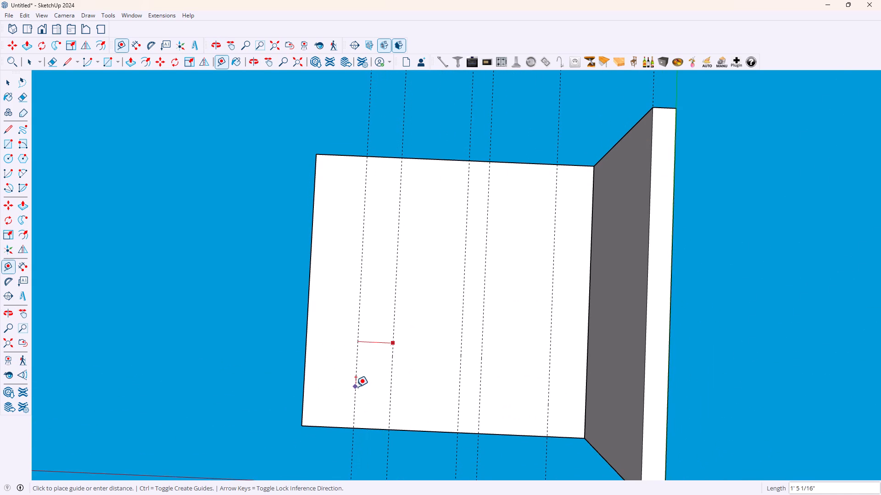
pyautogui.write("'6")
pyautogui.press('Return')
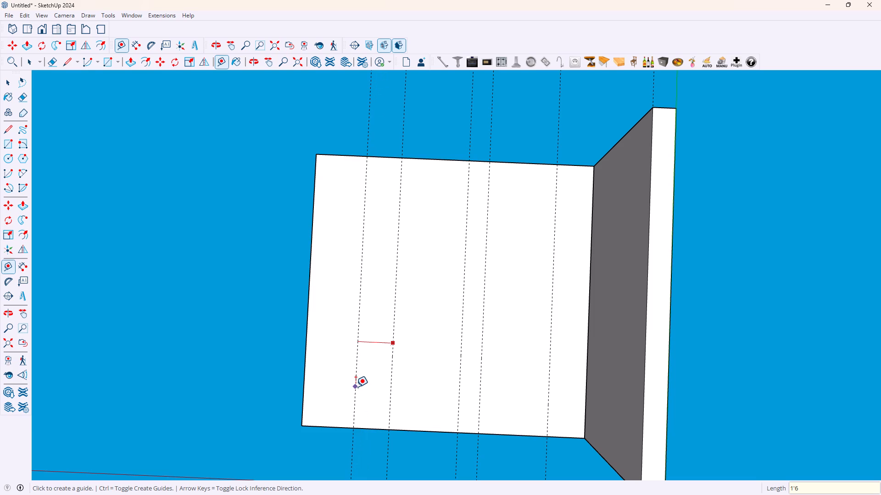
# Check with the Tape Measure the remaining gap from the newest guide to the panel's free-end edge.
pyautogui.click(355, 355)
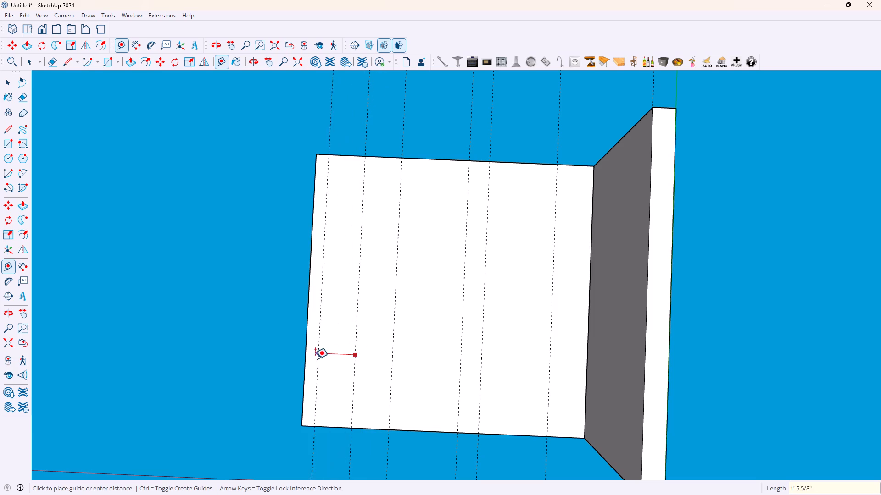
pyautogui.press('space')
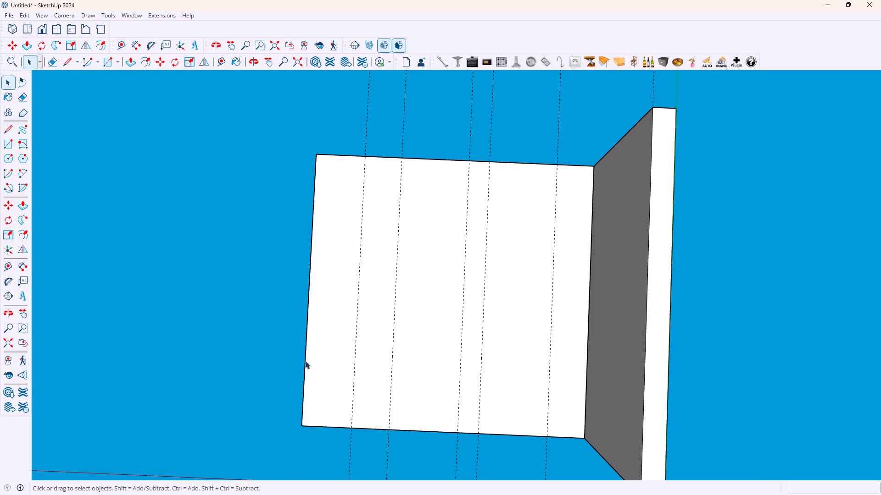
# Place a guide 1'6" in from the panel's side edge nearest the red axis, running across the existing guides.
pyautogui.moveTo(591, 356); pyautogui.dragTo(618, 345, button='middle')
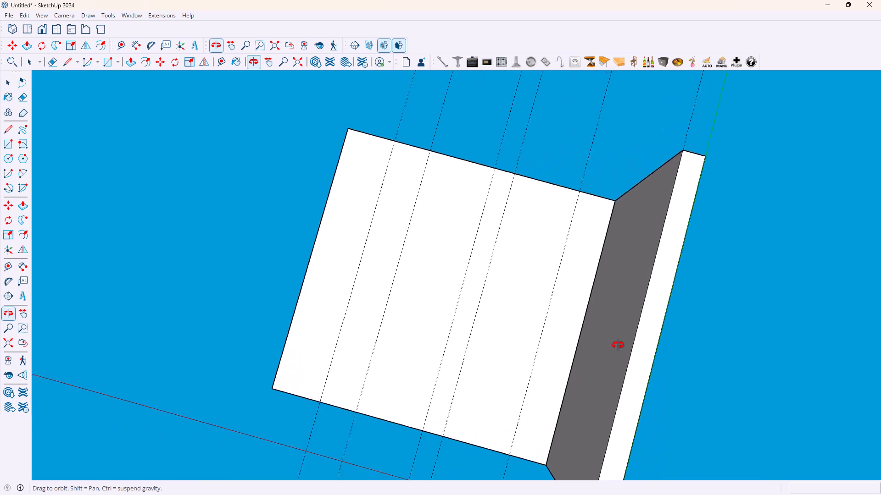
pyautogui.moveTo(618, 345); pyautogui.dragTo(696, 343, button='middle')
pyautogui.scroll(3, 563, 340)
pyautogui.scroll(-1, 569, 351)
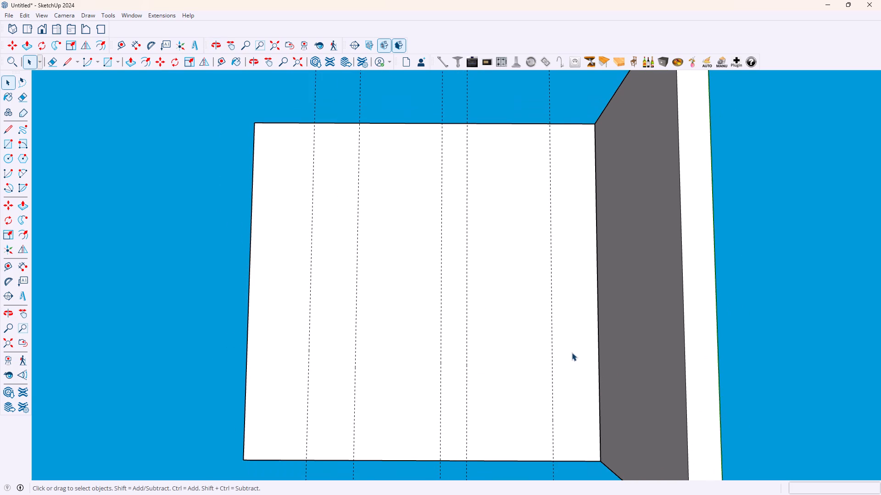
pyautogui.press('t')
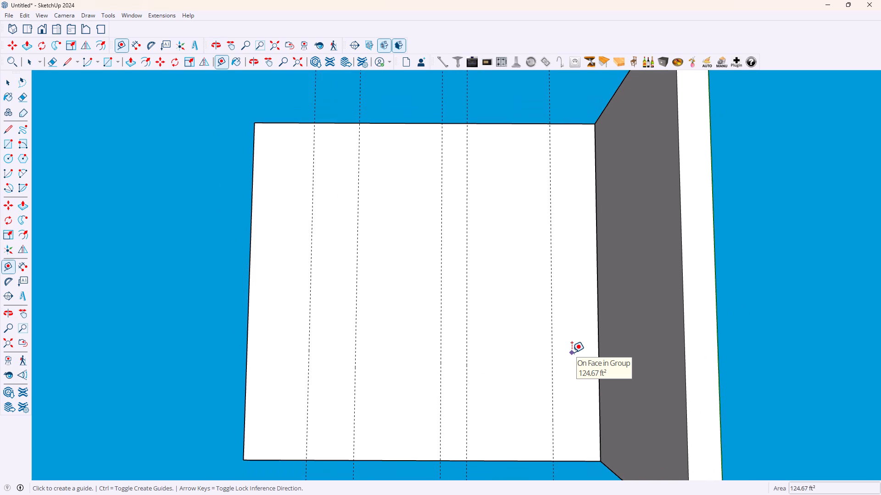
pyautogui.click(485, 462)
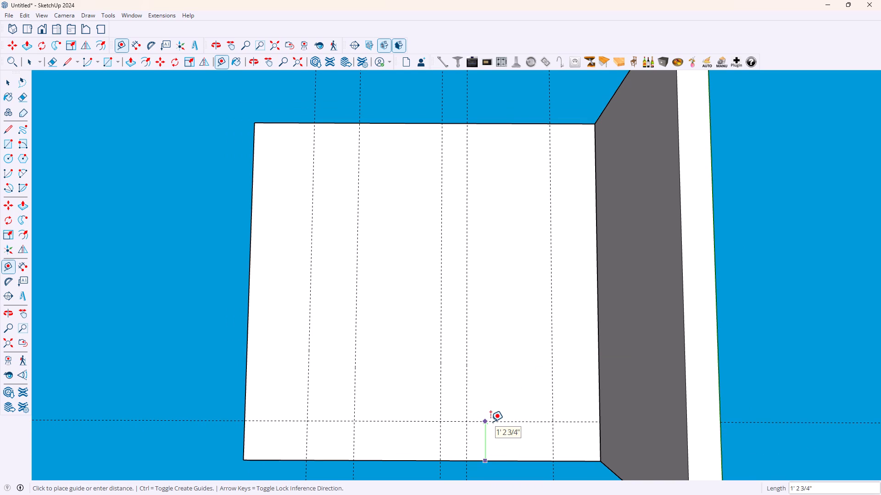
pyautogui.write('1.')
pyautogui.press('BackSpace')
pyautogui.write("'6")
pyautogui.press('Return')
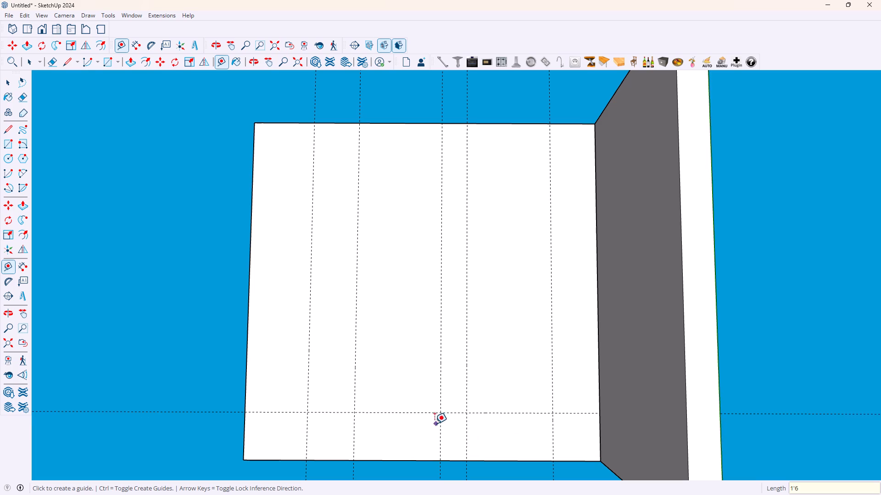
# Add three more parallel guides toward the opposite side edge at successive offsets of 3'6.7", 10" and 3'6.7".
pyautogui.click(412, 413)
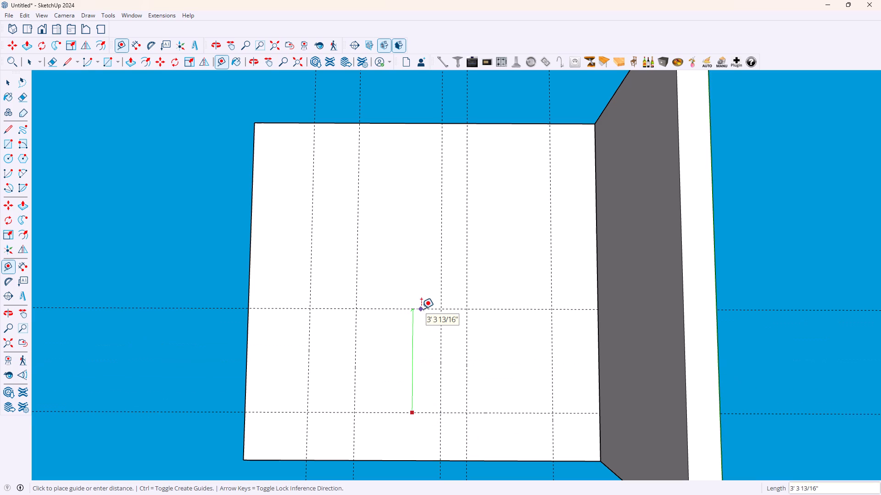
pyautogui.press('3')
pyautogui.press("'")
pyautogui.write('6.7')
pyautogui.press('Return')
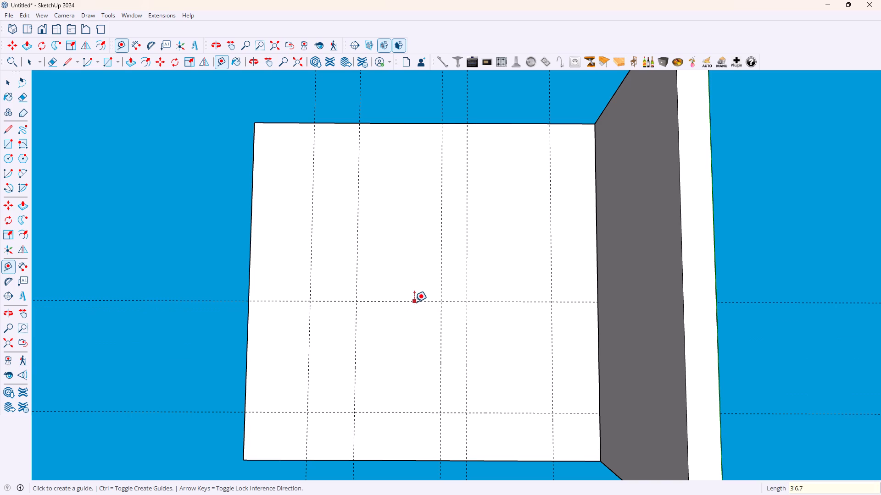
pyautogui.click(414, 302)
pyautogui.write('10')
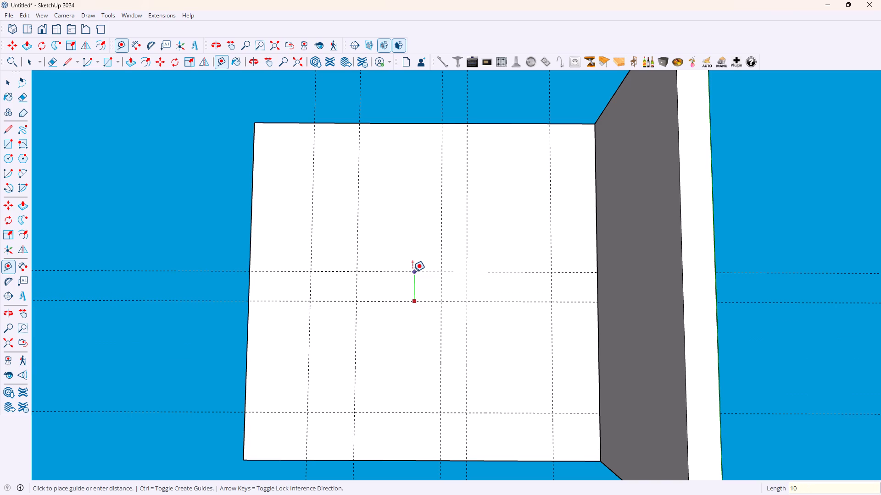
pyautogui.press('Return')
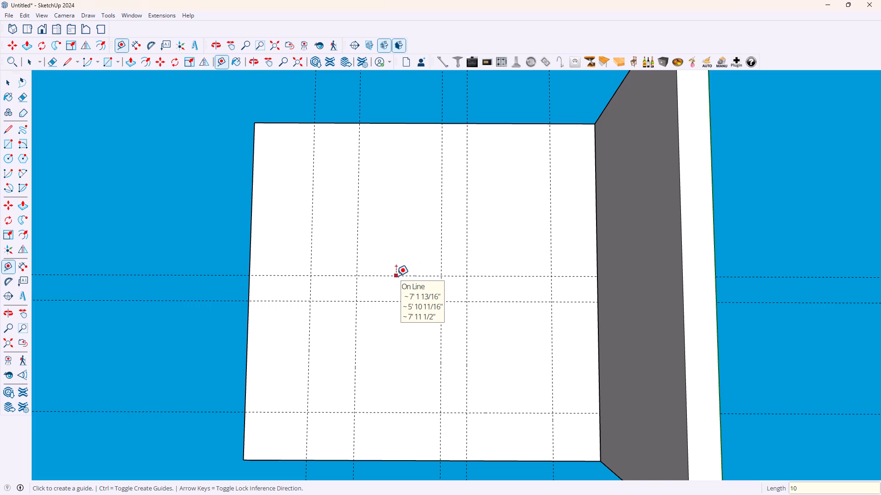
pyautogui.click(396, 276)
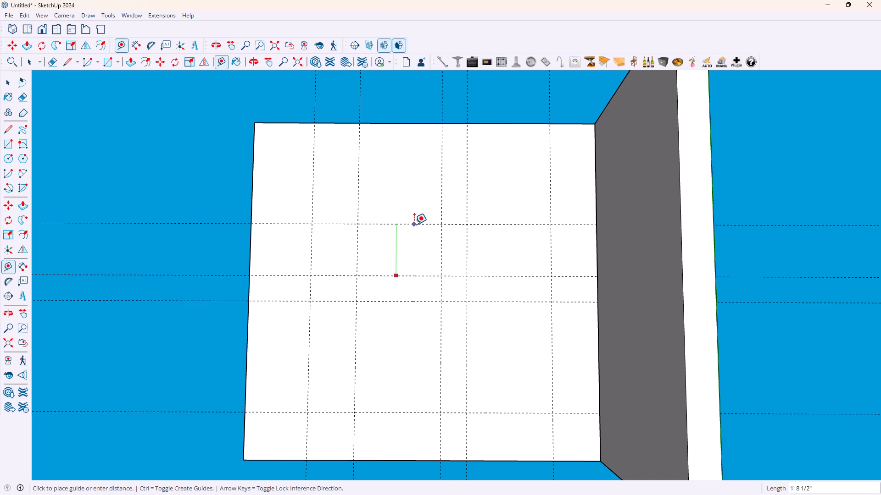
pyautogui.write("3'6.7")
pyautogui.press('Return')
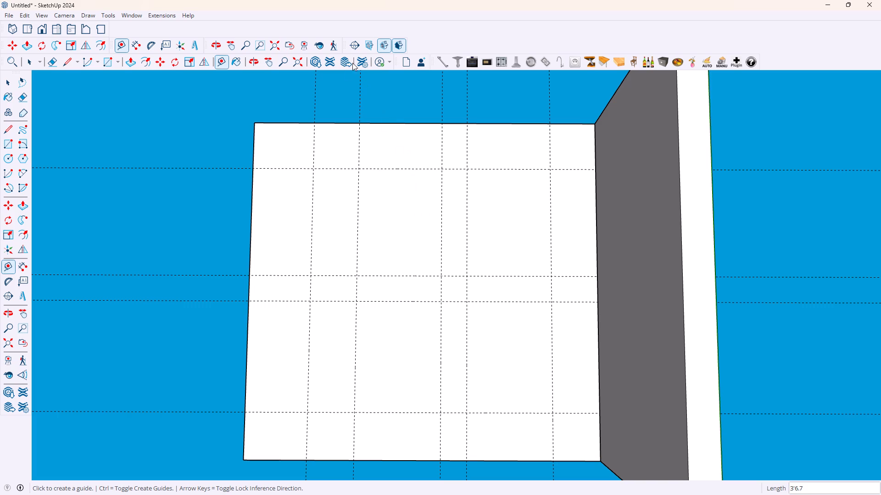
# Check with the Dimension tool the gap from the last crosswise guide to the opposite side edge, along the free-end guide.
pyautogui.click(18, 262)
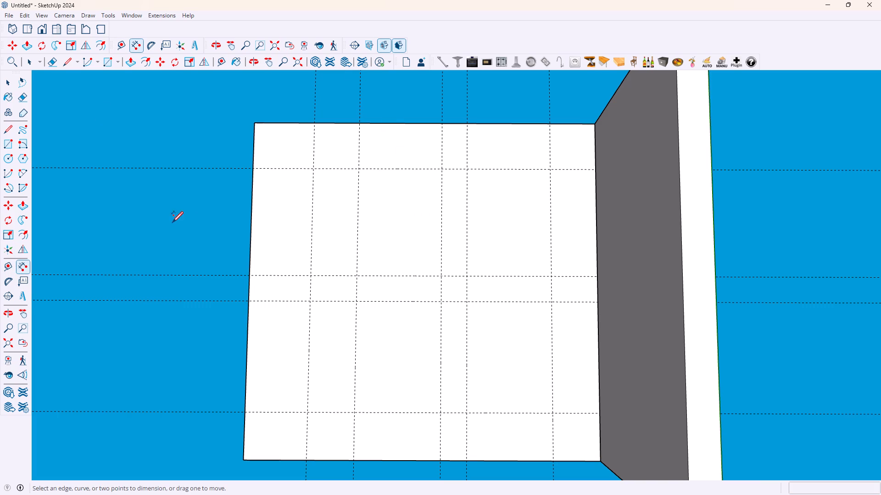
pyautogui.click(312, 167)
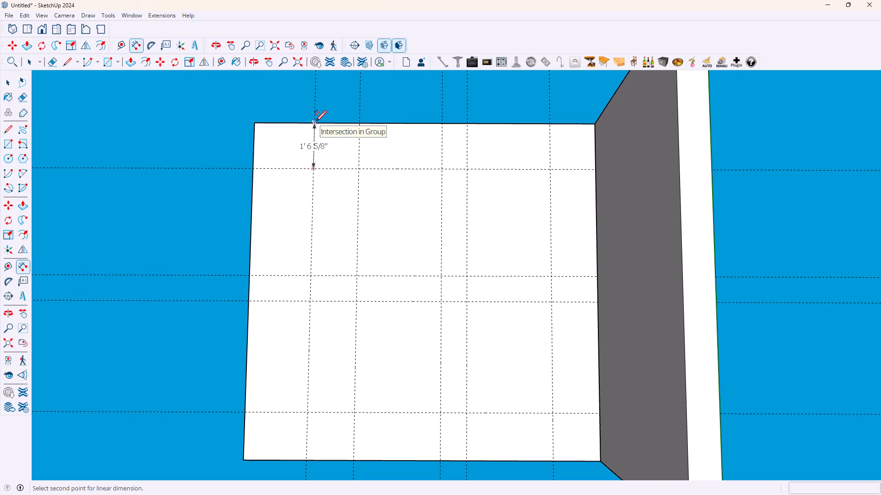
pyautogui.scroll(11, 314, 122)
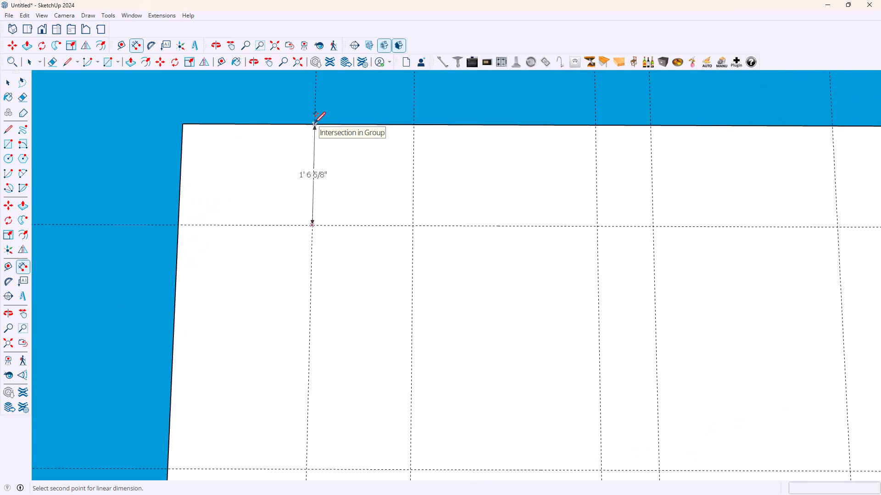
pyautogui.scroll(7, 314, 122)
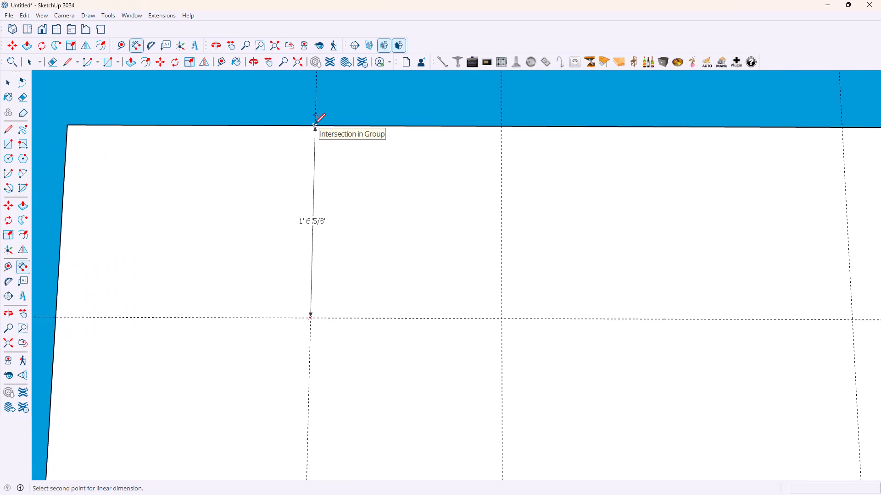
pyautogui.scroll(-19, 315, 124)
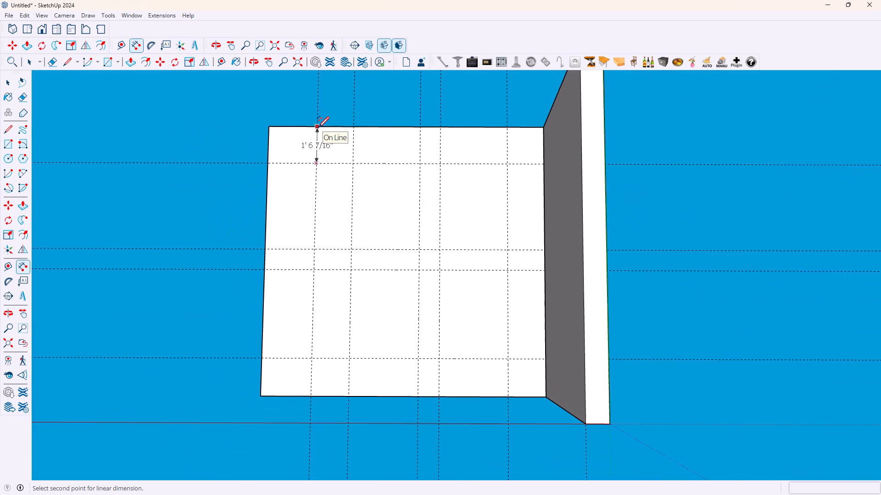
pyautogui.scroll(-1, 318, 131)
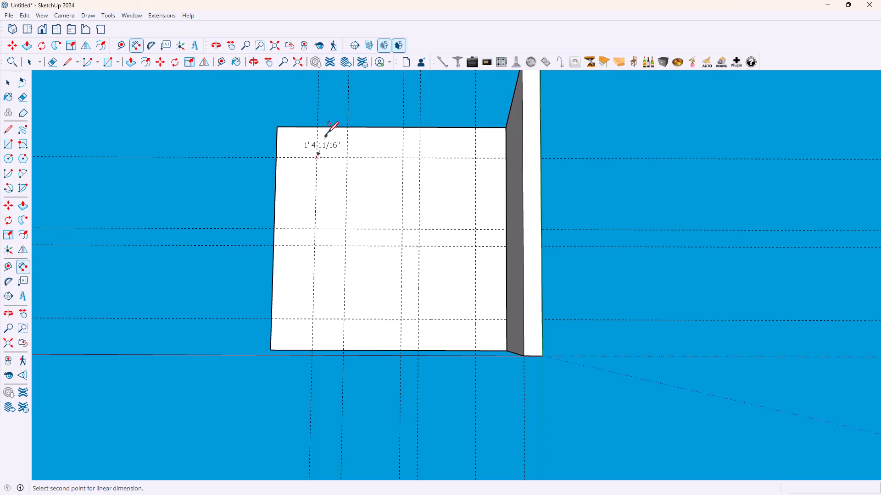
pyautogui.press('Escape')
# Start a linear dimension at the crossing of the free-end guide and the crosswise guide nearest the red axis.
pyautogui.scroll(3, 344, 141)
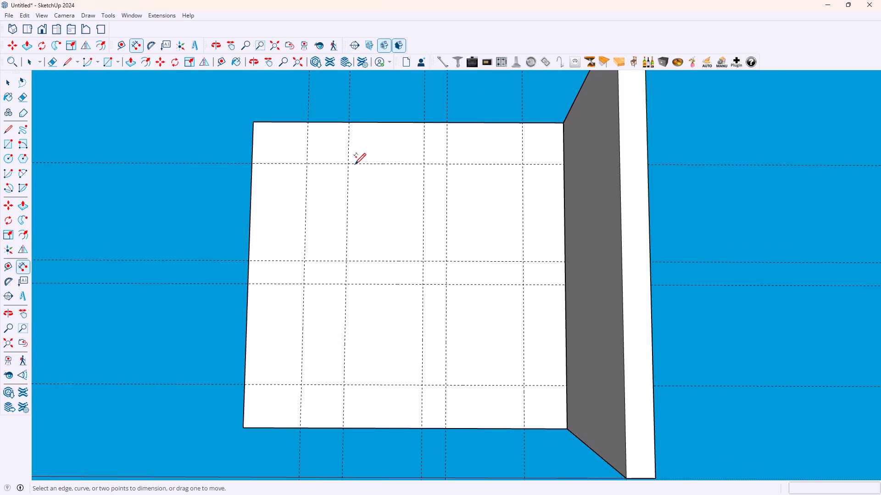
pyautogui.click(25, 265)
pyautogui.click(302, 386)
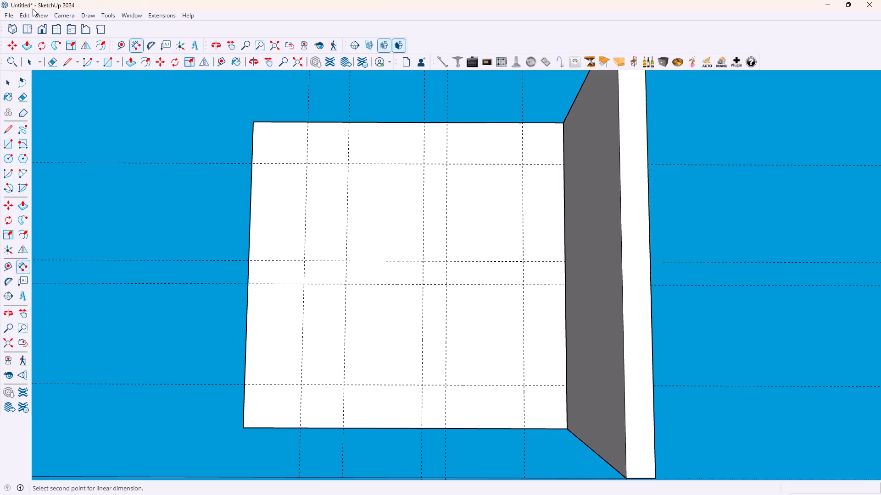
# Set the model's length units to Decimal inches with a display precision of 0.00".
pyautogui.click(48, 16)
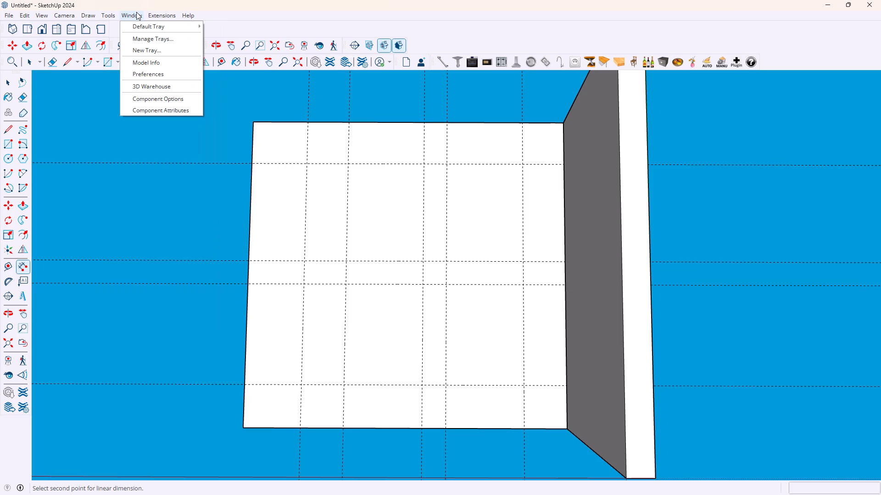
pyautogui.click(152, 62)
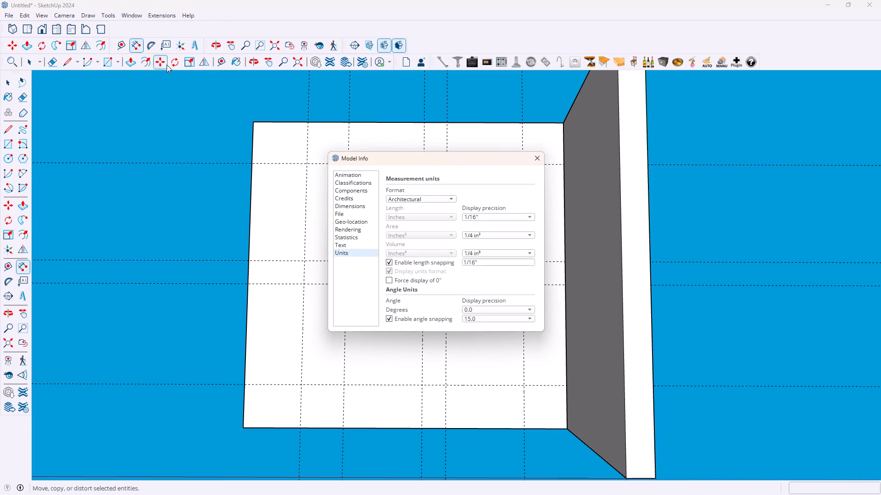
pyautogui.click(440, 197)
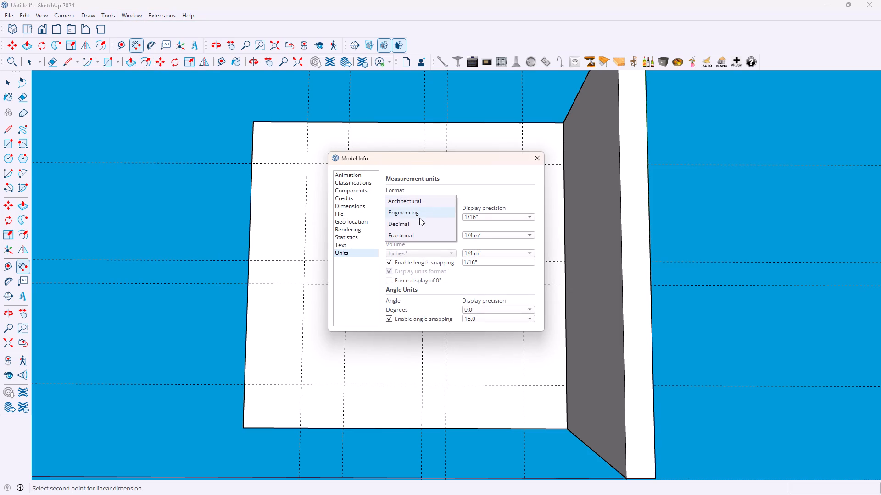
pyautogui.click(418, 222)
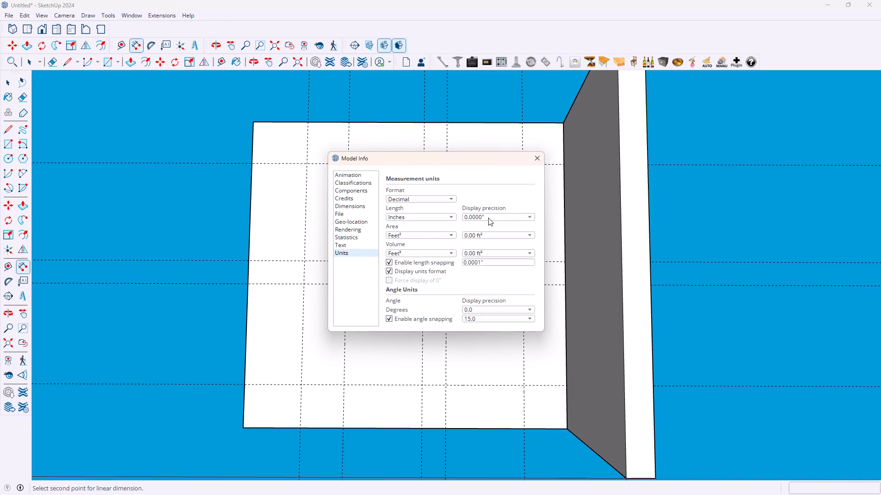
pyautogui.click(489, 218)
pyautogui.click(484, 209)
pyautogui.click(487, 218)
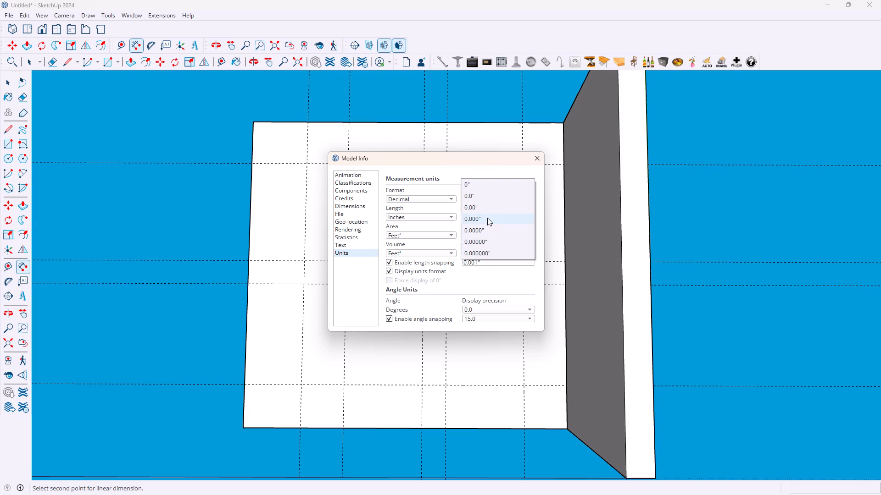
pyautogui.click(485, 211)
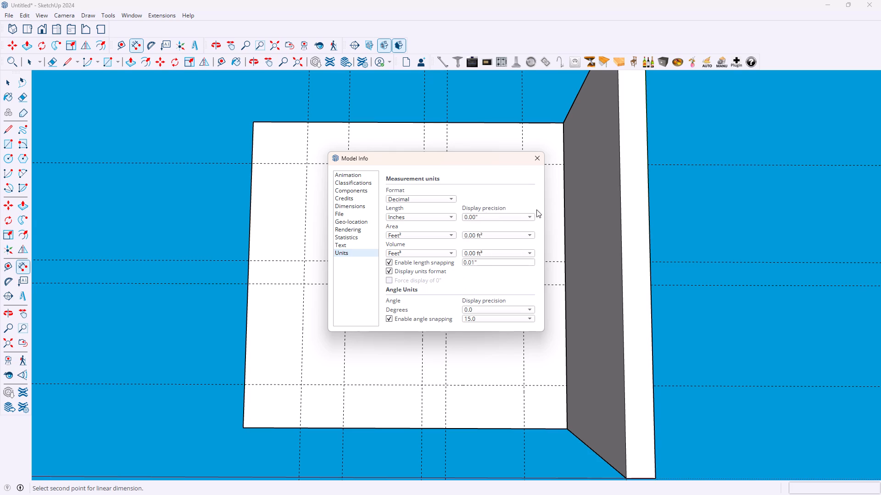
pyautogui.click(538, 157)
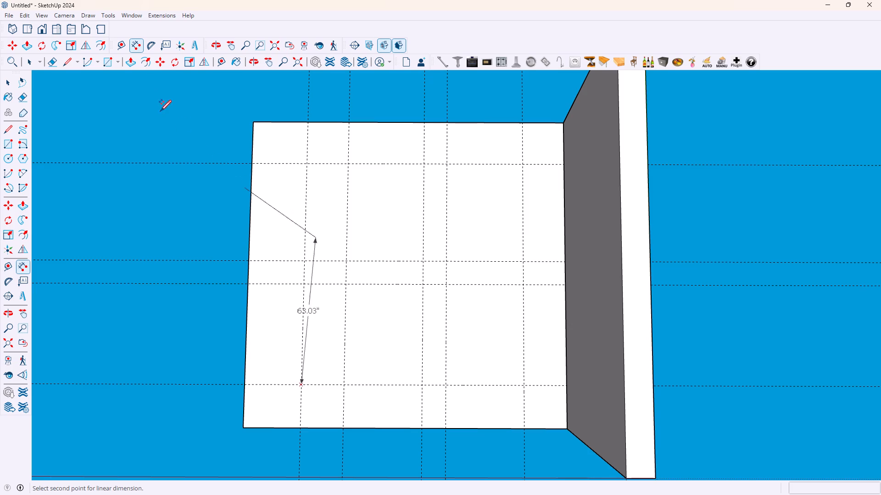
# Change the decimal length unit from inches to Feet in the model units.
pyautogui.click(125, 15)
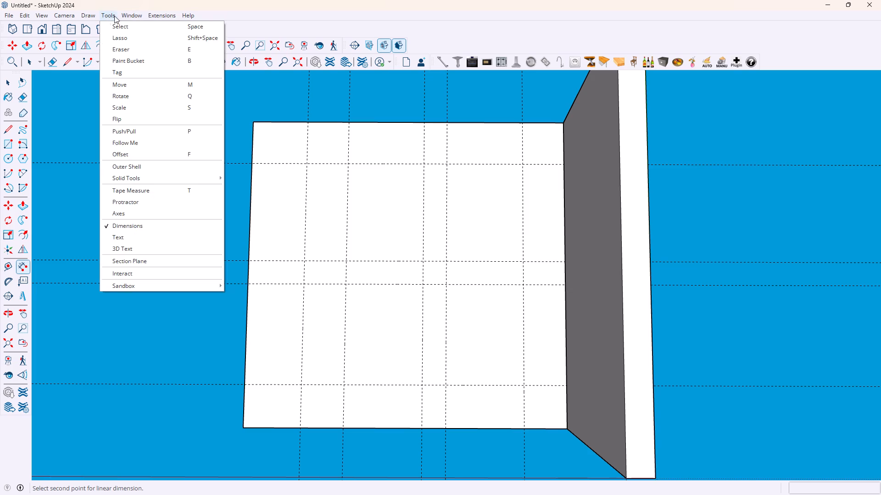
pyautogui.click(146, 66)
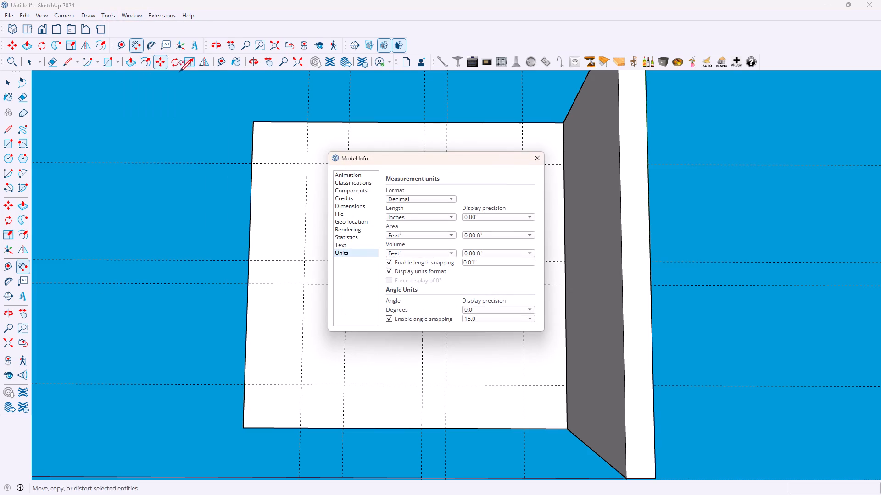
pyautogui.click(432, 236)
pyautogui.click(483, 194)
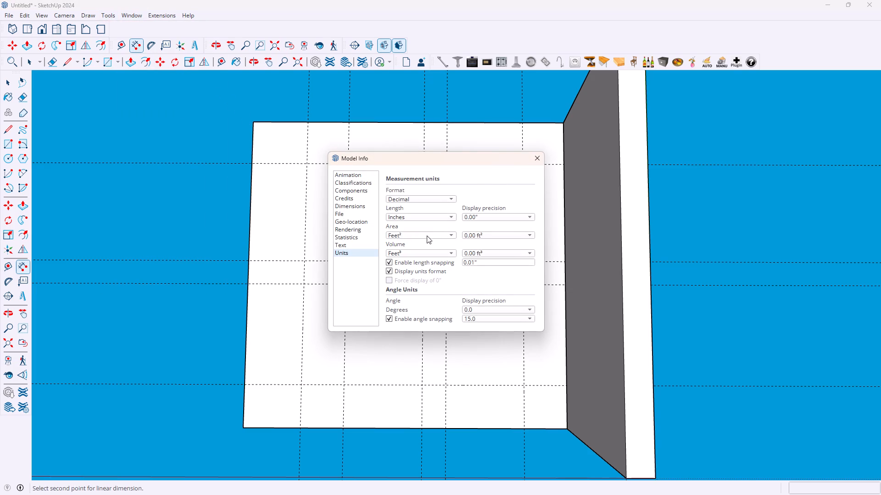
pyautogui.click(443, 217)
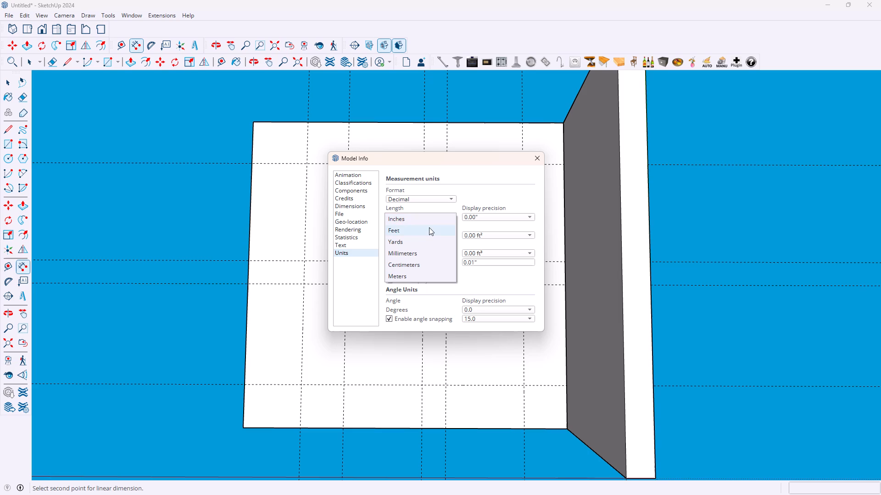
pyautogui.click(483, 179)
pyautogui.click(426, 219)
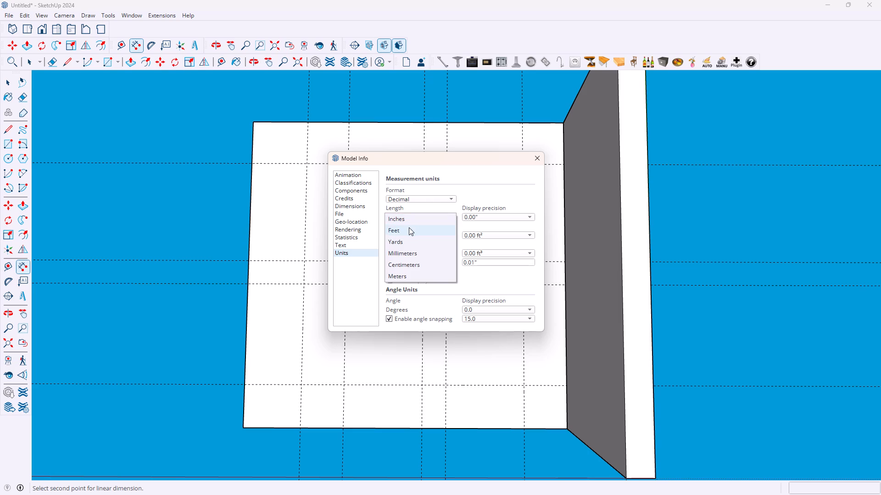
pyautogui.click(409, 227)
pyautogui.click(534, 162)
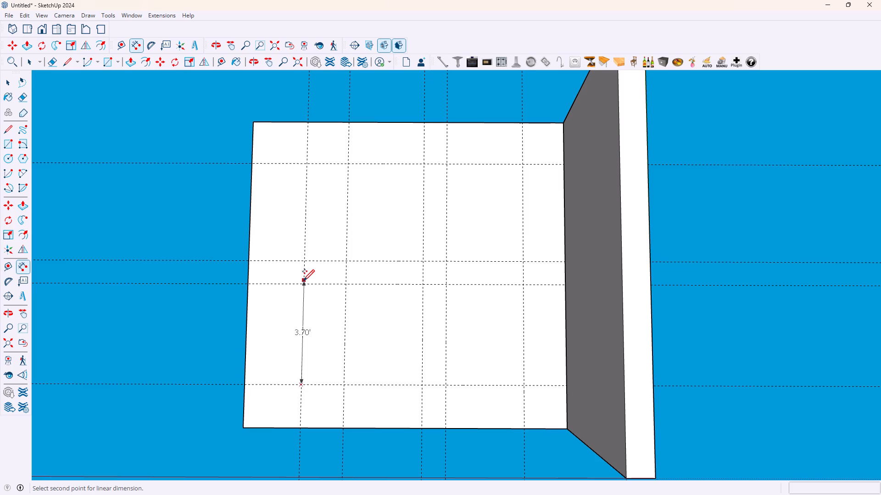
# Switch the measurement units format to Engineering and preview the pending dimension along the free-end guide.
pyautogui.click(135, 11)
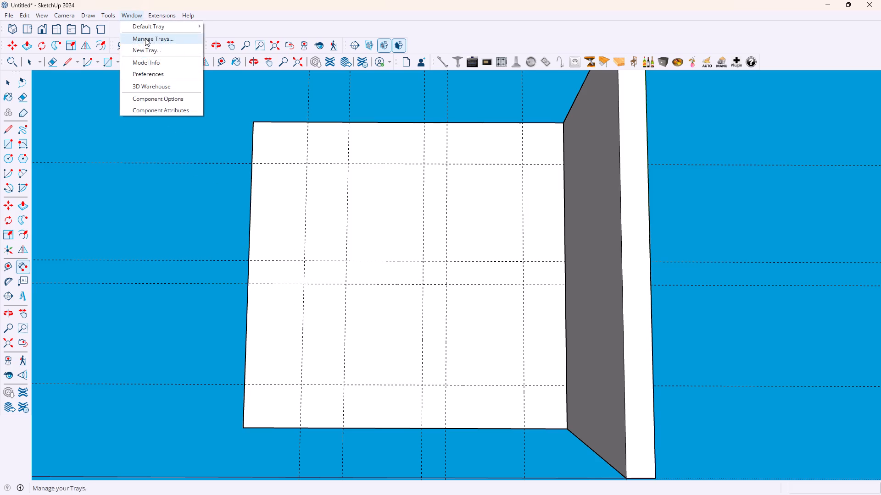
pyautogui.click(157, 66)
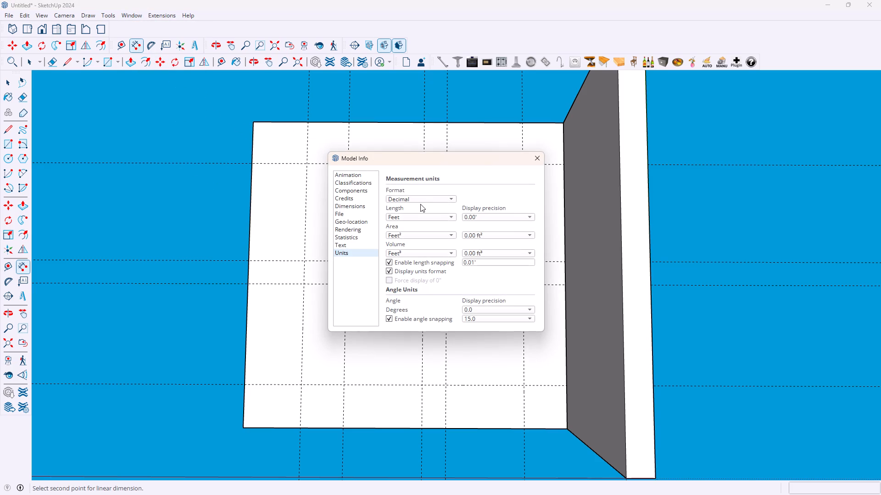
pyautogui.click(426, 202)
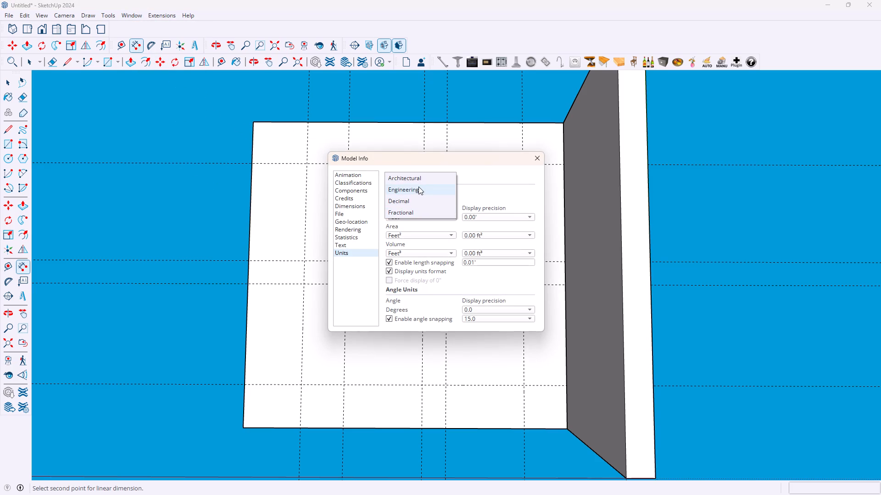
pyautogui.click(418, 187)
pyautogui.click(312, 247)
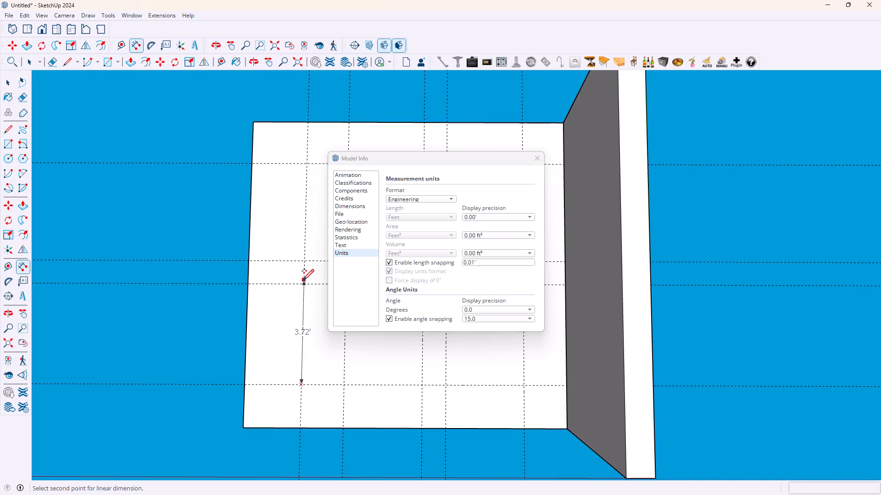
# Switch the measurement units format to Architectural with a length display precision of 0".
pyautogui.click(429, 201)
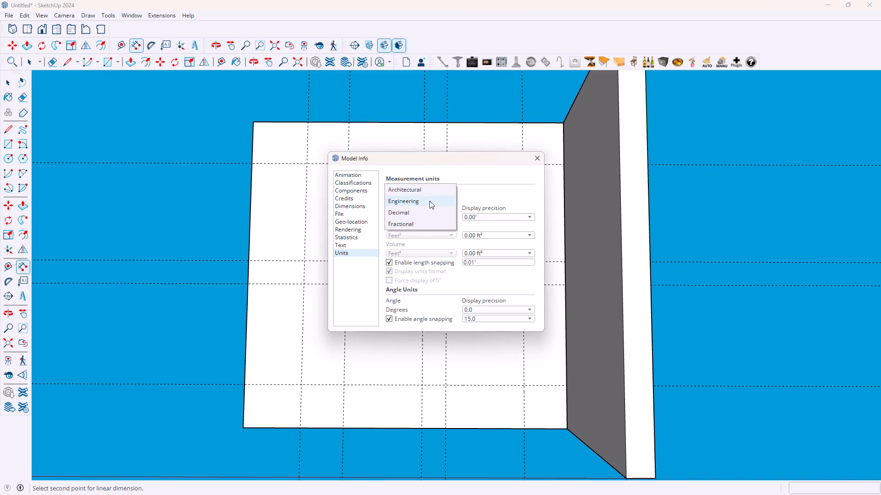
pyautogui.click(427, 194)
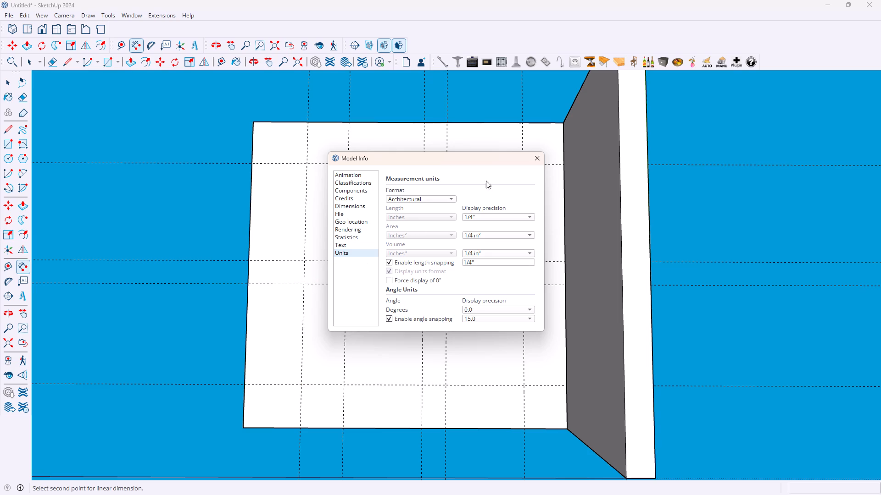
pyautogui.click(490, 237)
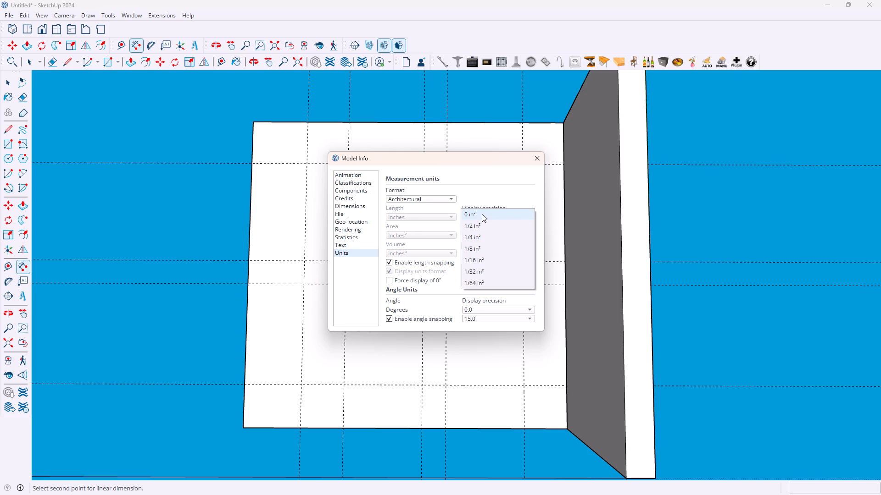
pyautogui.click(503, 187)
pyautogui.click(496, 217)
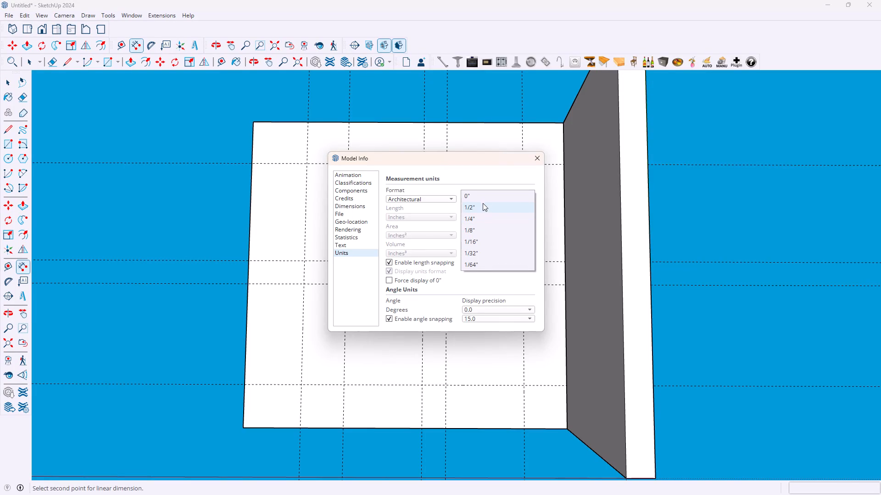
pyautogui.click(483, 197)
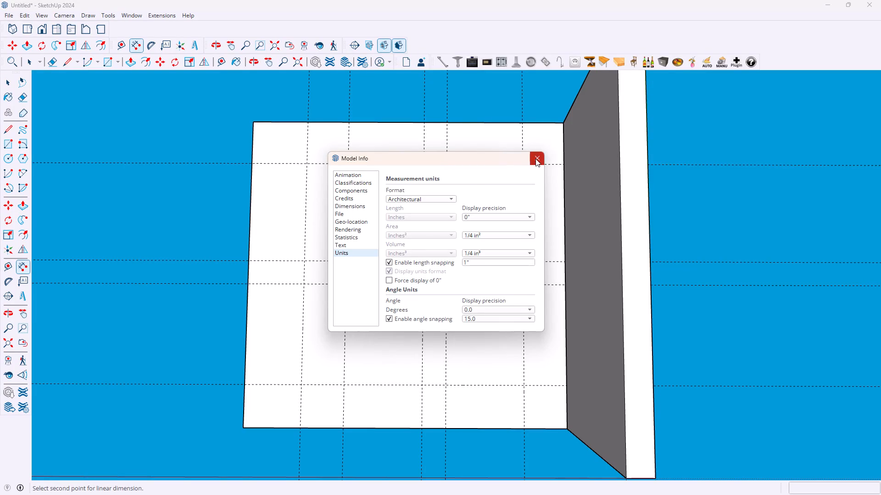
pyautogui.click(537, 157)
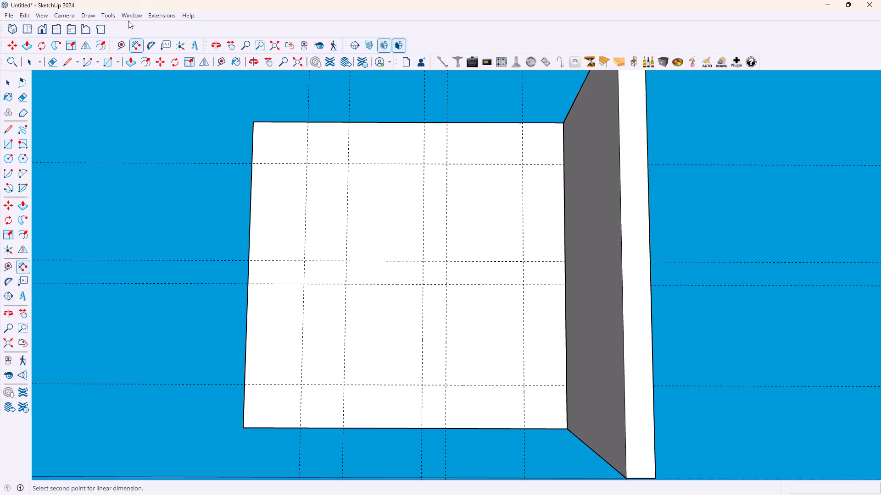
# Set the Architectural length display precision to 1/4" and abandon the pending linear dimension.
pyautogui.click(149, 11)
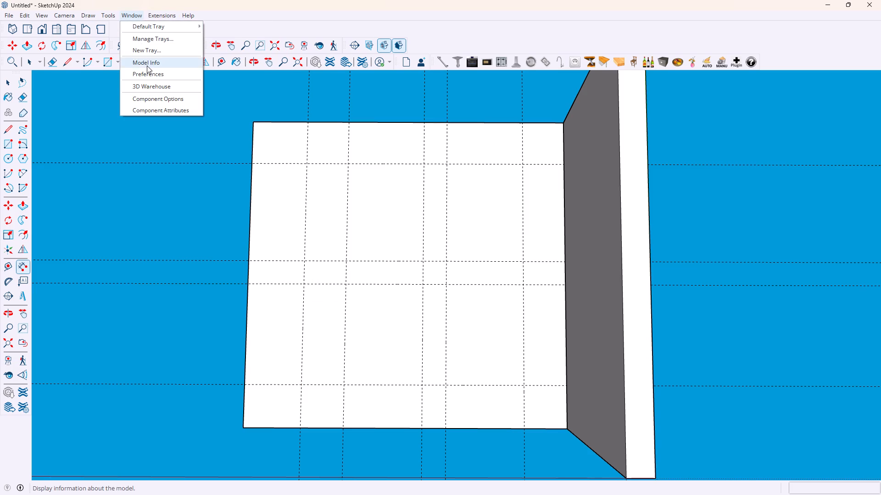
pyautogui.click(147, 66)
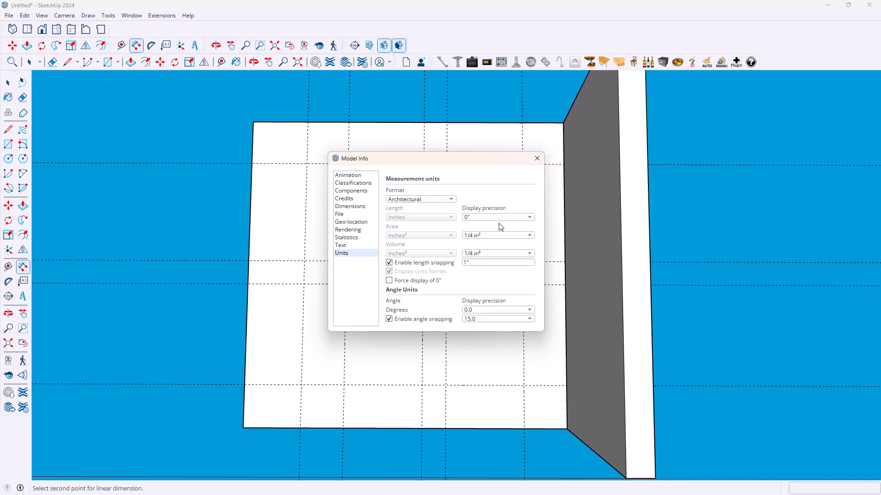
pyautogui.click(499, 236)
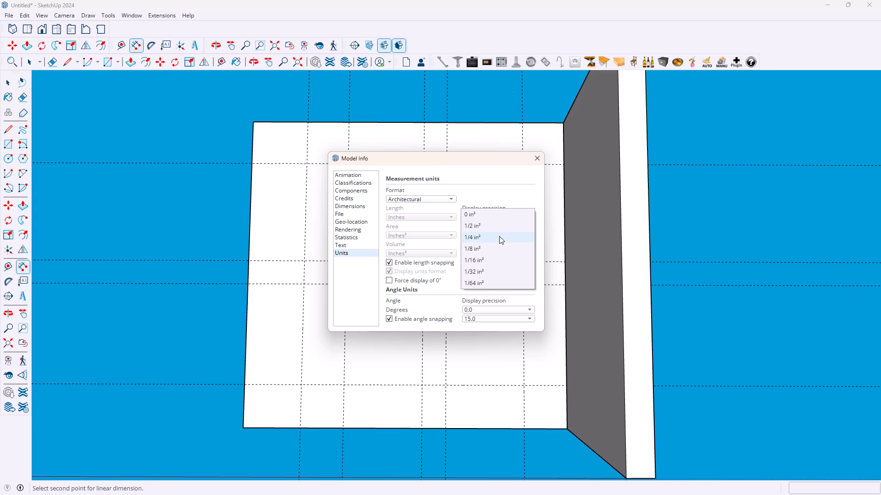
pyautogui.click(509, 190)
pyautogui.click(498, 214)
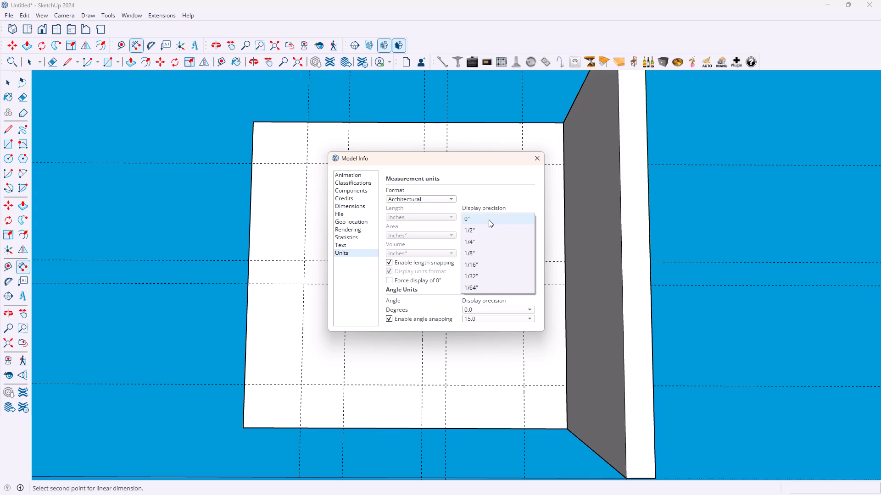
pyautogui.click(489, 220)
pyautogui.click(488, 253)
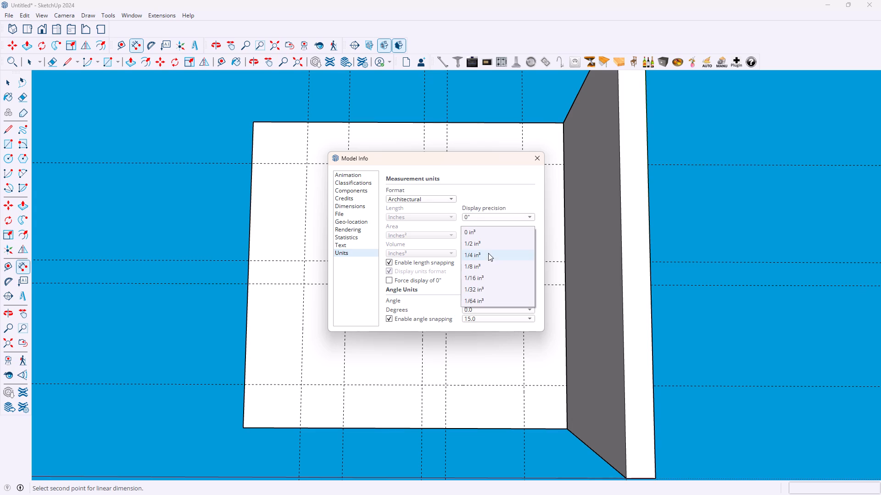
pyautogui.click(506, 199)
pyautogui.click(487, 221)
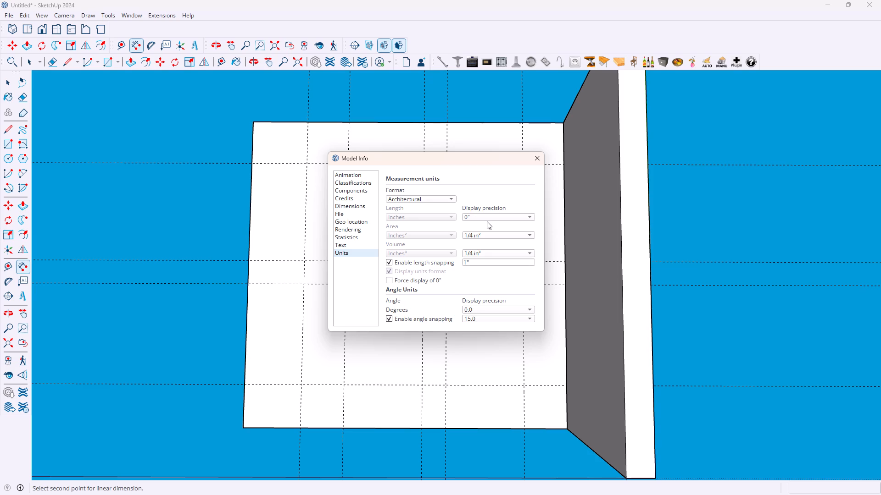
pyautogui.click(493, 216)
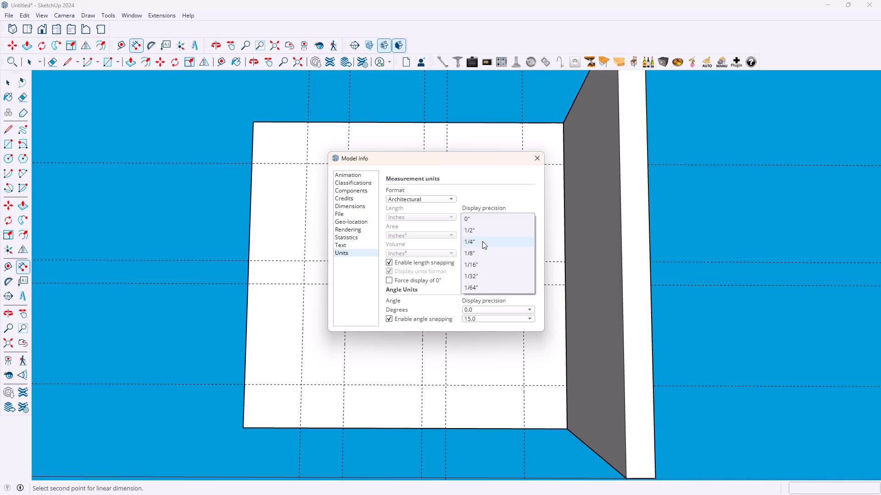
pyautogui.click(482, 241)
pyautogui.click(530, 163)
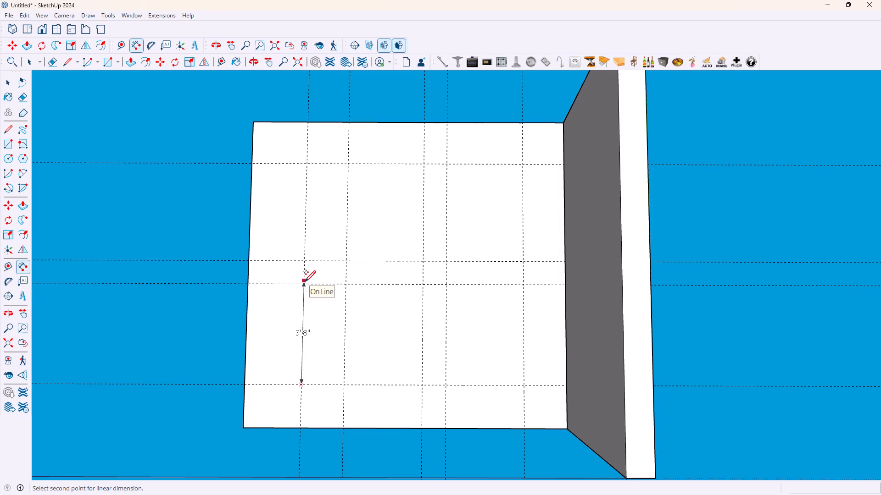
pyautogui.press('Escape')
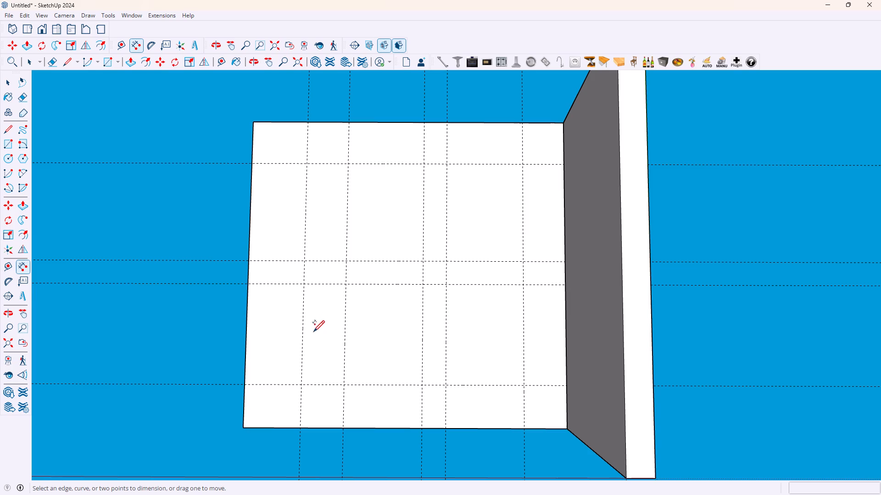
# Erase the three crosswise guides on the panel's underside, keeping only the one nearest the red axis.
pyautogui.press('e')
pyautogui.moveTo(381, 347); pyautogui.dragTo(383, 333)
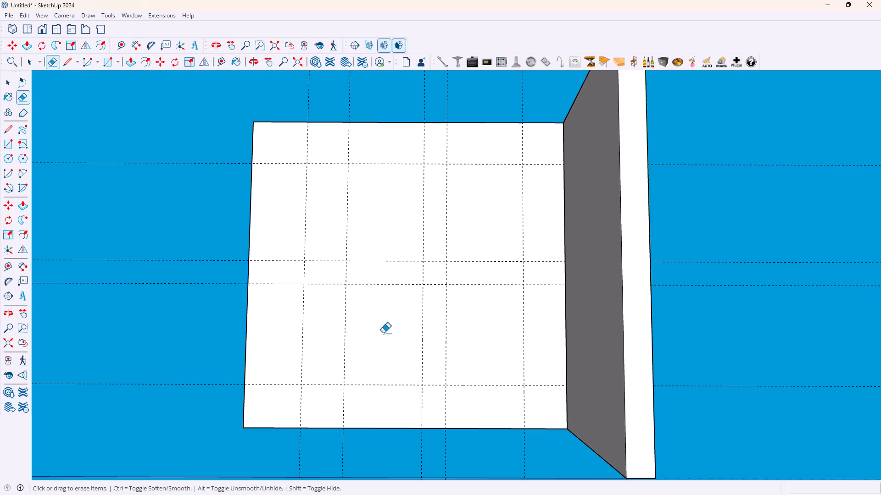
pyautogui.moveTo(383, 333); pyautogui.dragTo(389, 148)
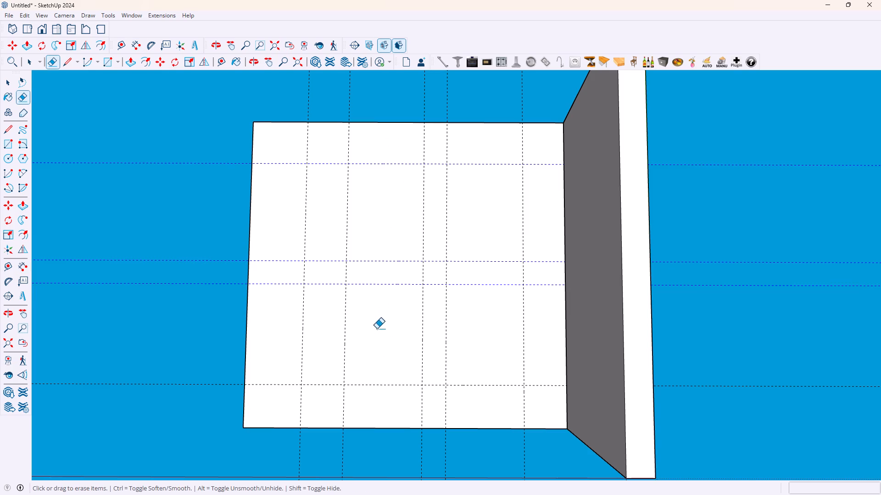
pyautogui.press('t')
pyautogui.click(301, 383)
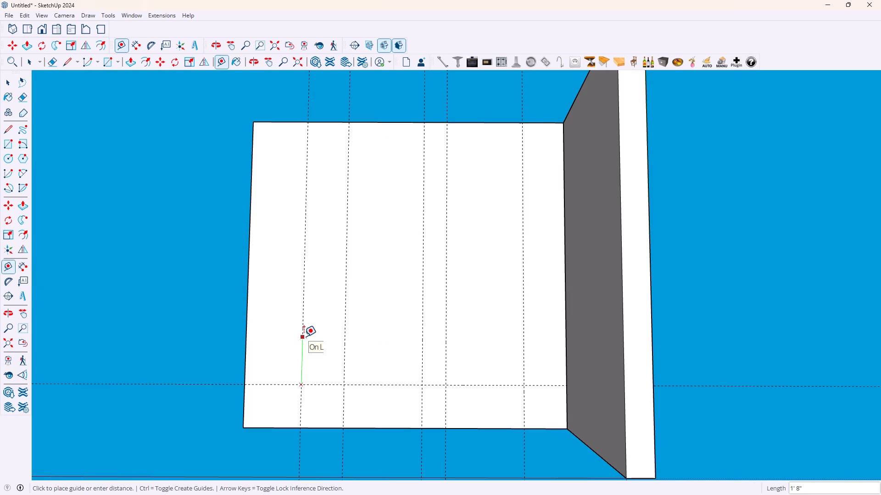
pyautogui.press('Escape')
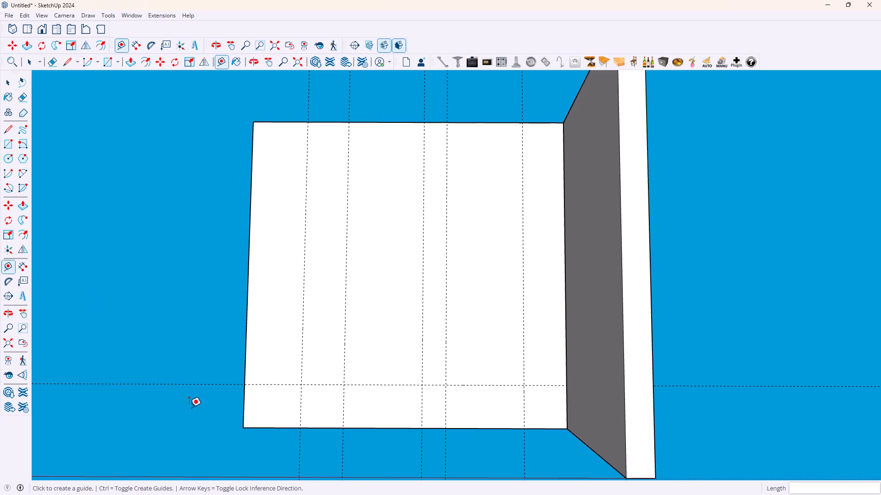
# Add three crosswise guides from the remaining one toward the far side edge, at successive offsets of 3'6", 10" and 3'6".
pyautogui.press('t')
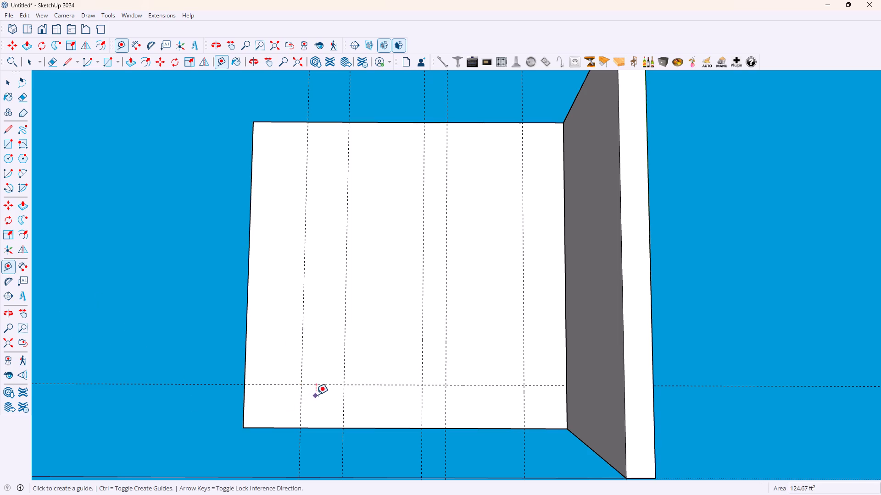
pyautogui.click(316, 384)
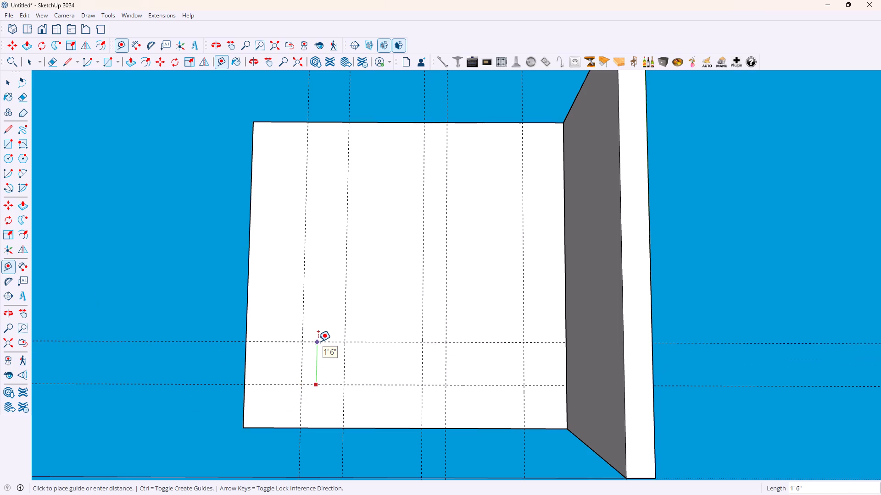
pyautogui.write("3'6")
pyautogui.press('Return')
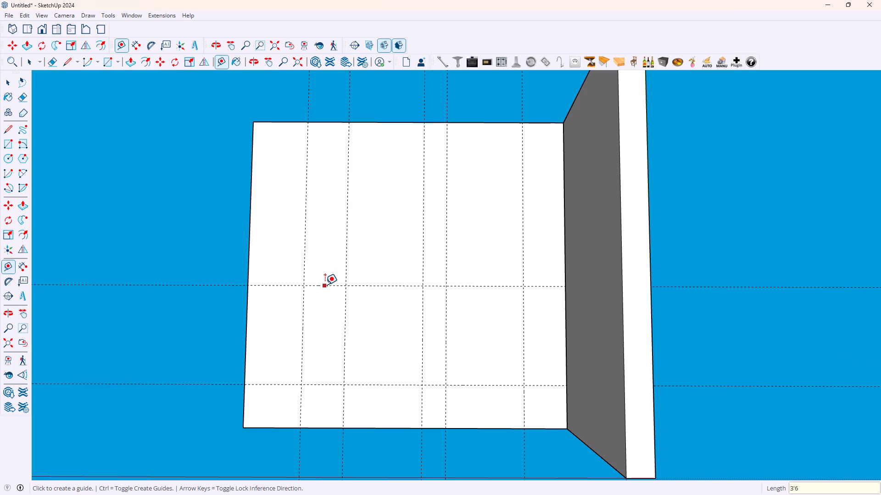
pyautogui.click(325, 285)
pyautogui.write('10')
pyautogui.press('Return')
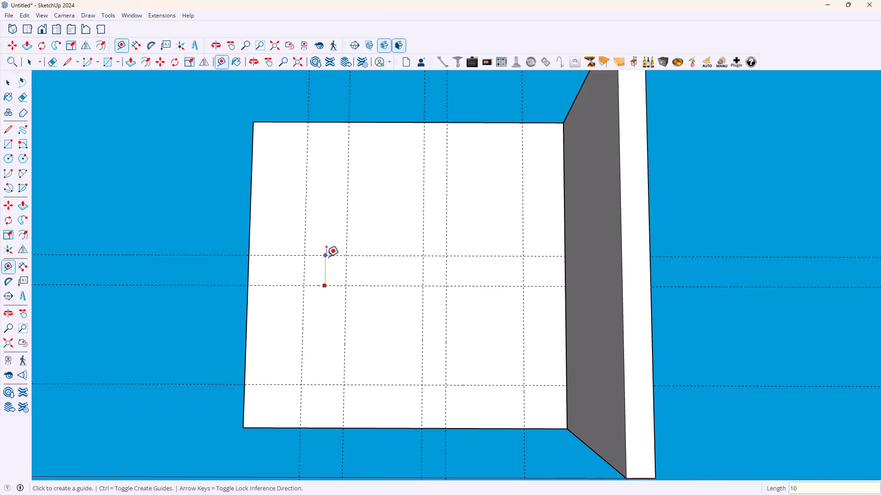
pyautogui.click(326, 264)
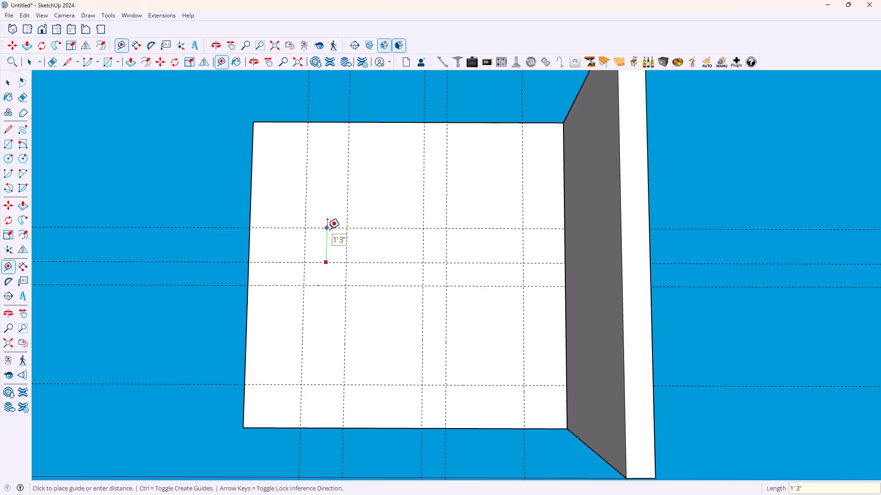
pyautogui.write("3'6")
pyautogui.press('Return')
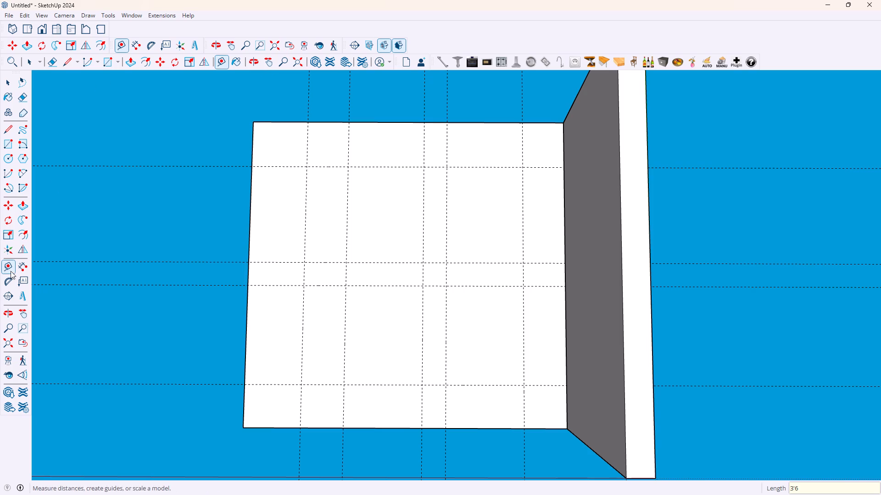
# Check the gap between the farthest crosswise guide and the panel's far side edge with a trial linear dimension.
pyautogui.click(22, 262)
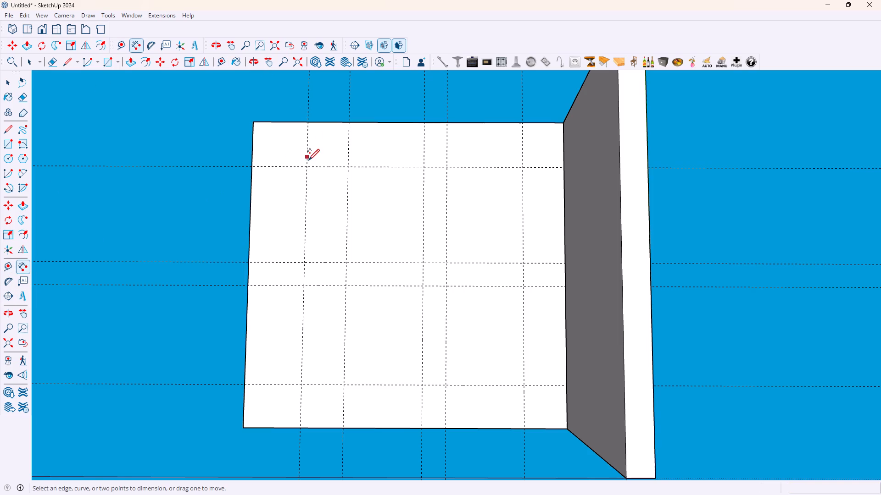
pyautogui.click(307, 167)
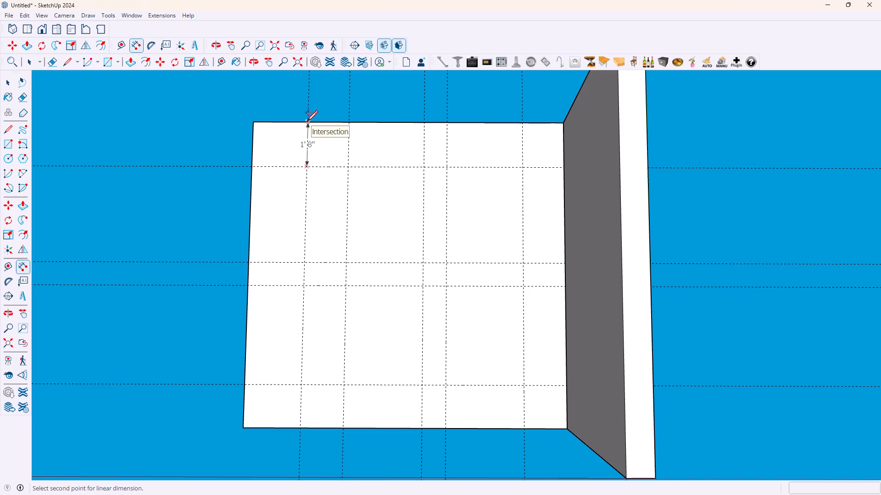
pyautogui.press('Escape')
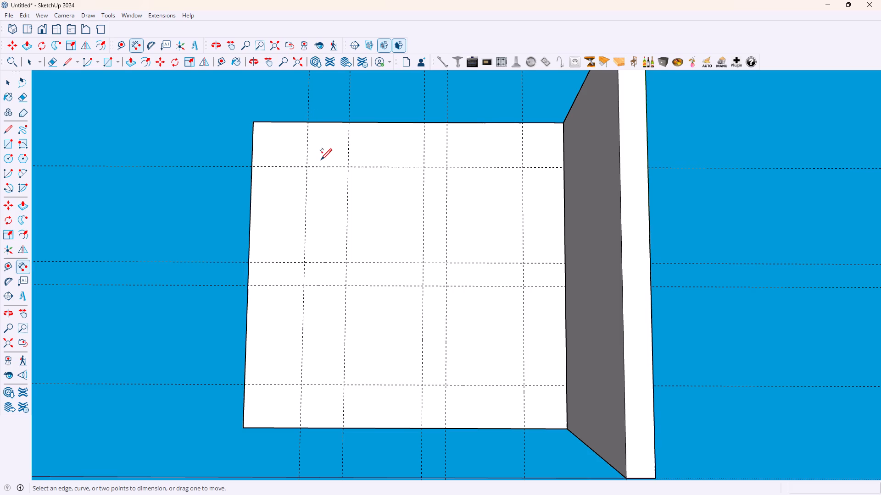
# Erase all four crosswise guides on the panel's underside.
pyautogui.press('e')
pyautogui.moveTo(326, 150); pyautogui.dragTo(333, 384)
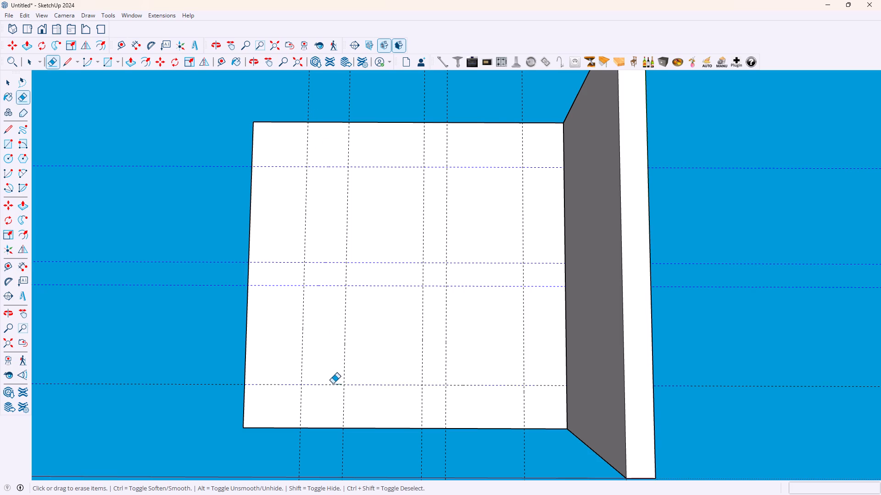
pyautogui.moveTo(333, 384); pyautogui.dragTo(332, 391)
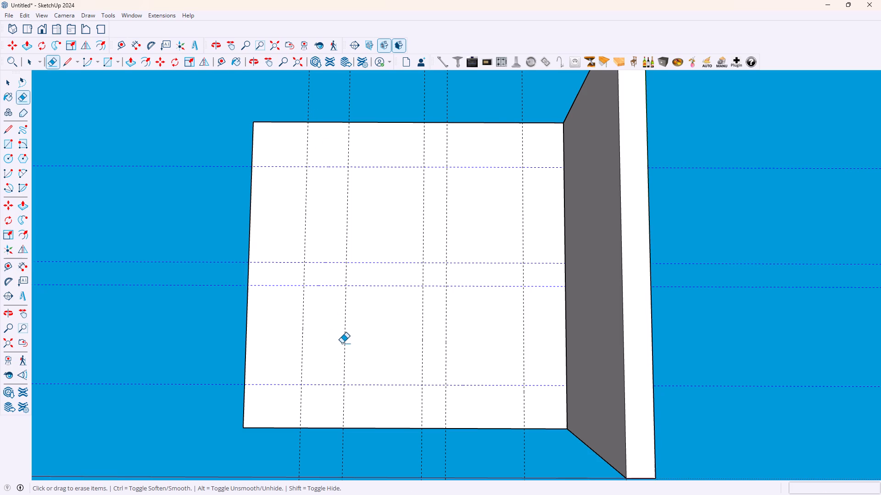
# Place a crosswise guide 1'7" inward from the panel edge nearest the red axis.
pyautogui.press('t')
pyautogui.click(313, 426)
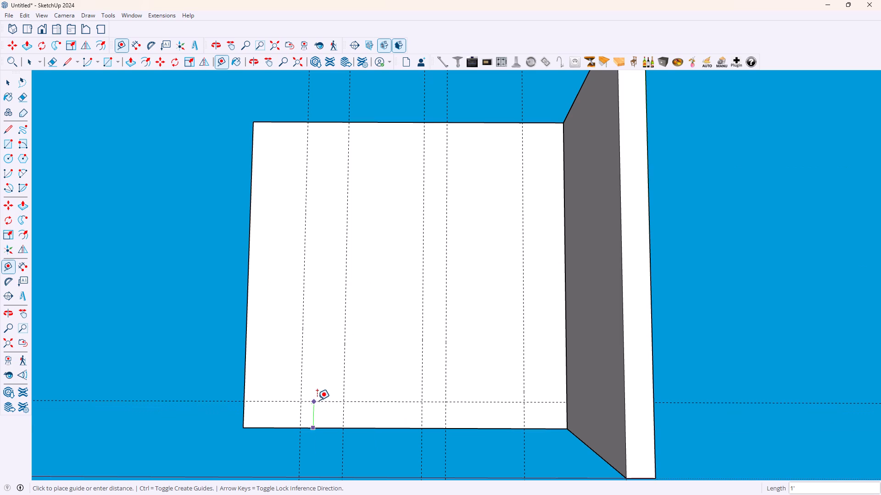
pyautogui.write("1'7")
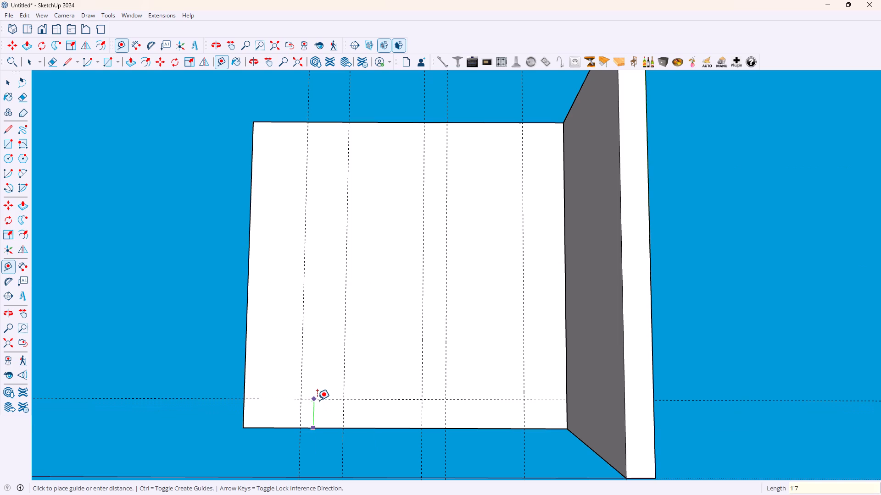
pyautogui.press('Return')
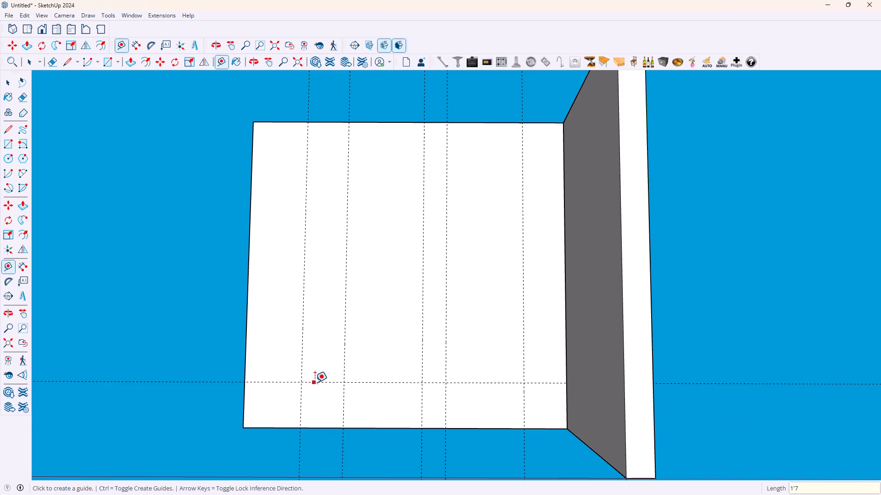
# Add three more crosswise guides from that one toward the far side edge, at successive offsets of 3'6", 10" and 3'6".
pyautogui.click(316, 380)
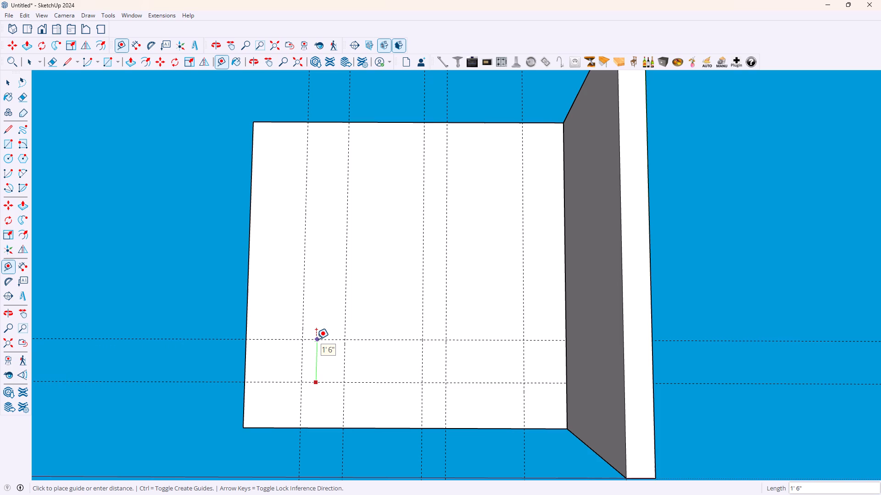
pyautogui.press('3')
pyautogui.press("'")
pyautogui.press('6')
pyautogui.press('Return')
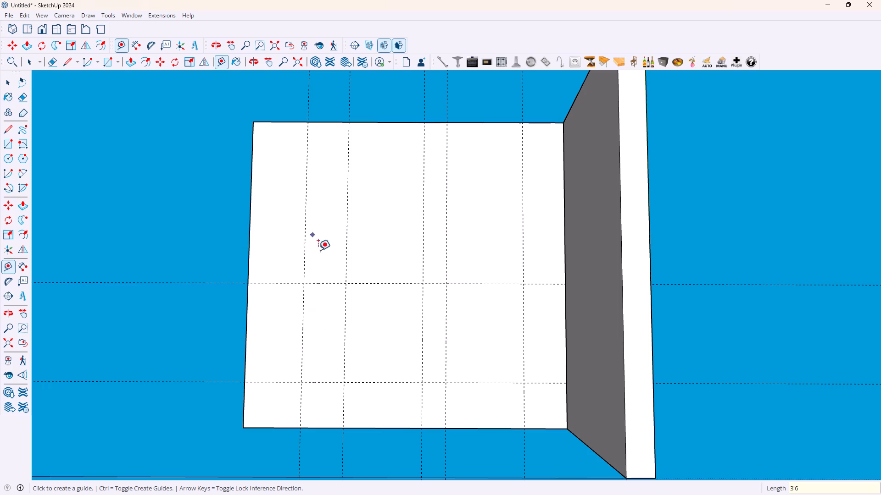
pyautogui.click(325, 282)
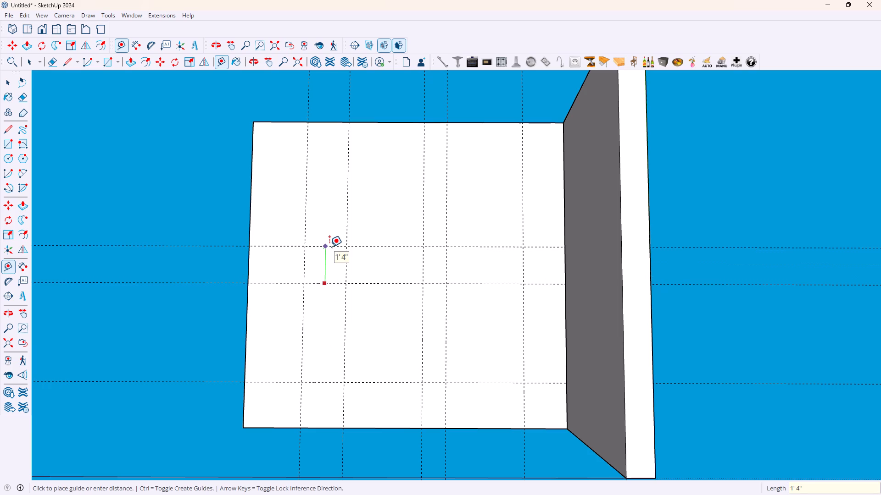
pyautogui.write('10')
pyautogui.press('Return')
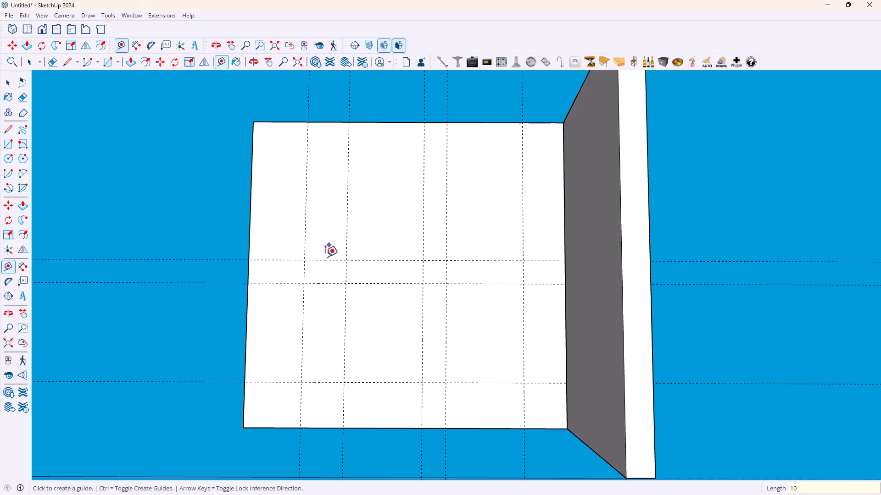
pyautogui.click(328, 258)
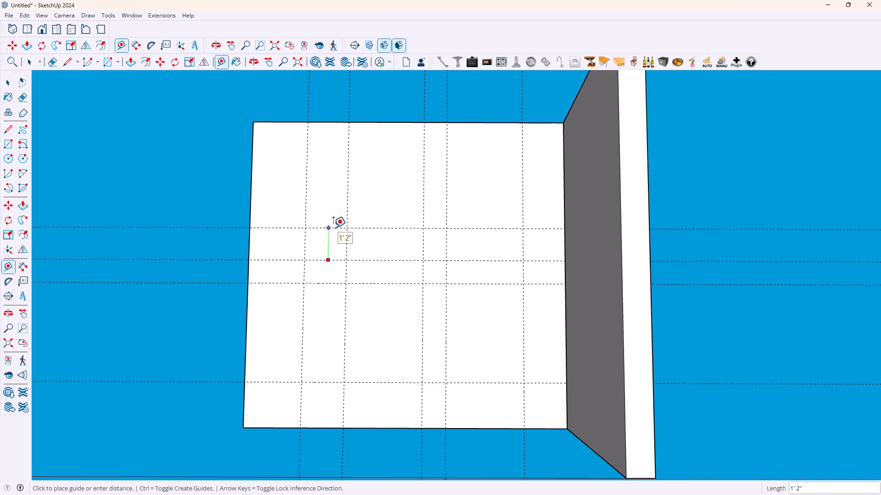
pyautogui.write("3'6")
pyautogui.press('Return')
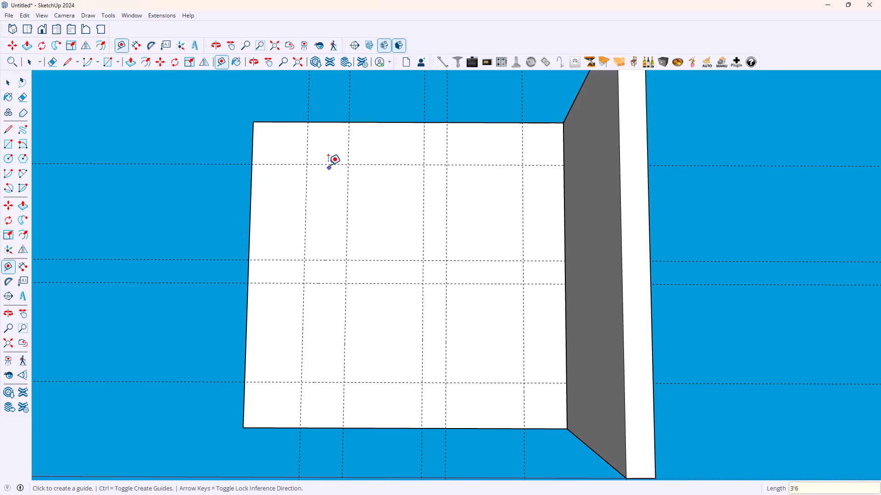
# Check the gap between the farthest crosswise guide and the panel's far side edge with a trial linear dimension.
pyautogui.click(22, 267)
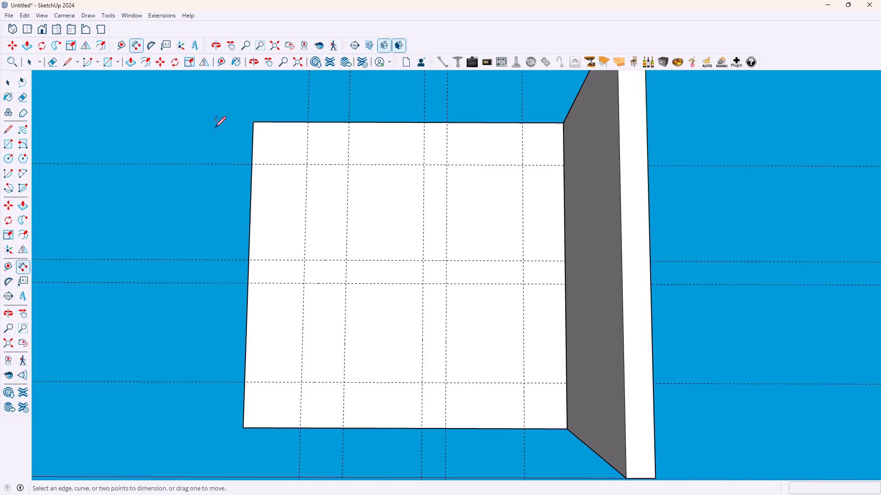
pyautogui.click(308, 165)
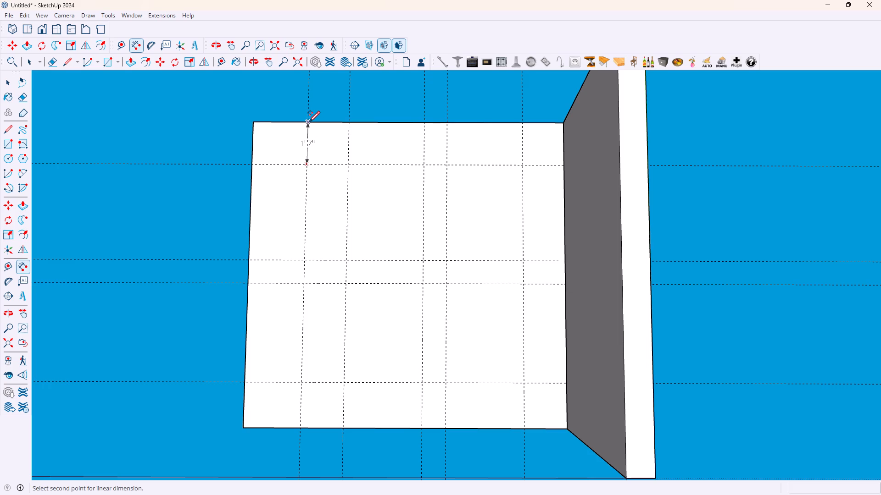
pyautogui.press('space')
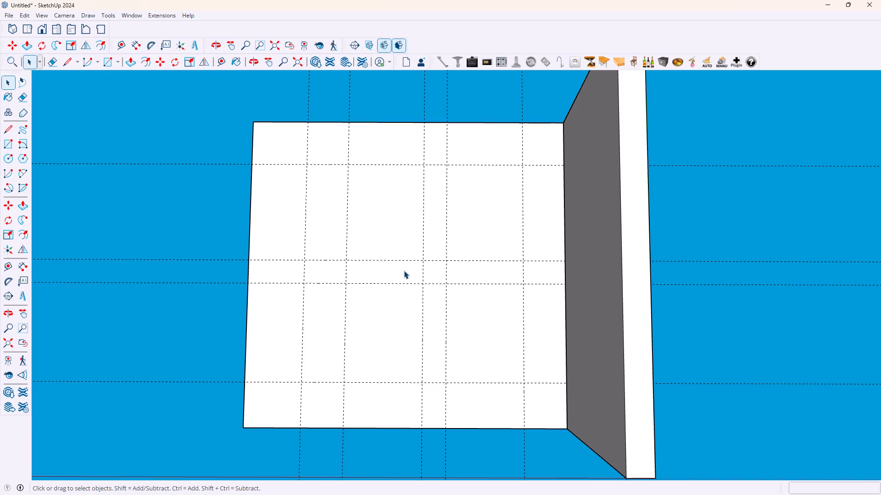
# Add guides parallel to the green axis, 1' inward from the second guide from the free end and from the guide nearest the wall.
pyautogui.press('t')
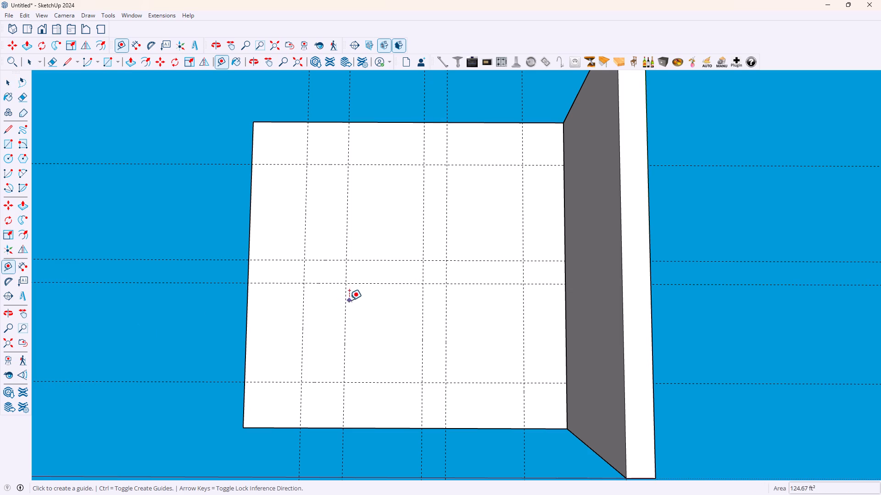
pyautogui.click(346, 303)
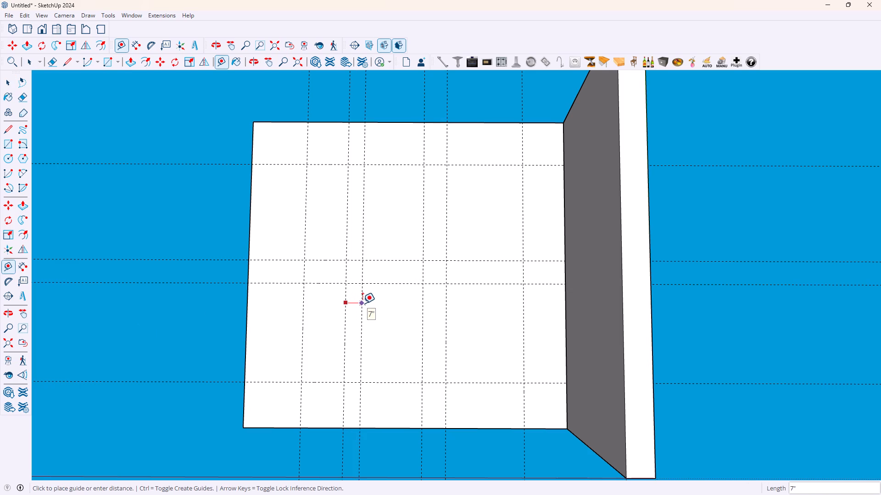
pyautogui.write("1'")
pyautogui.press('Return')
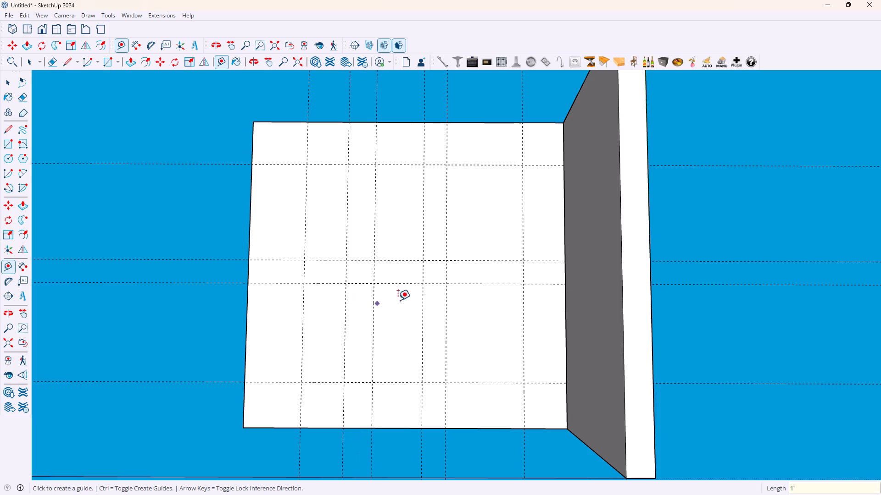
pyautogui.click(522, 315)
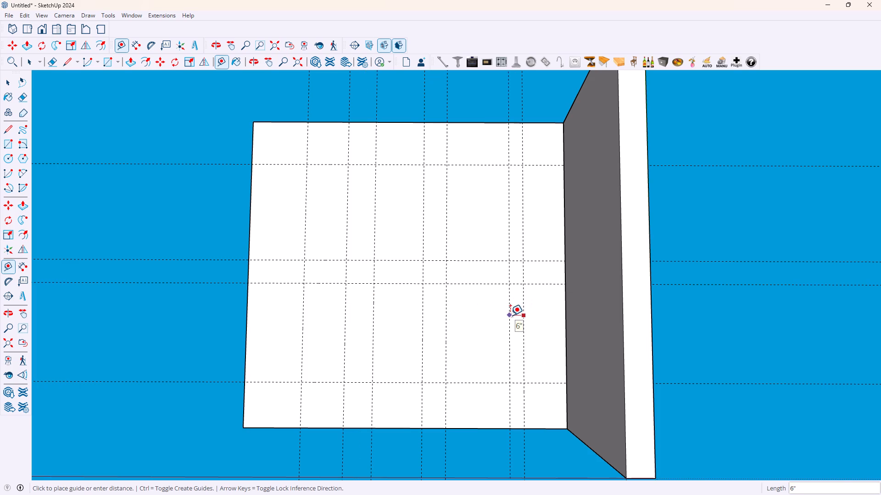
pyautogui.write("1'")
pyautogui.press('Return')
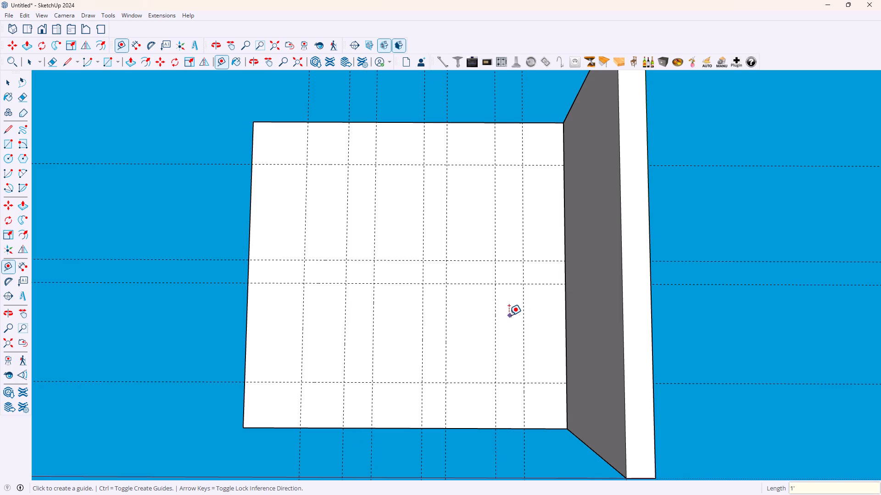
# Add a crosswise guide 1' inward from the crosswise guide nearest the red axis.
pyautogui.click(390, 382)
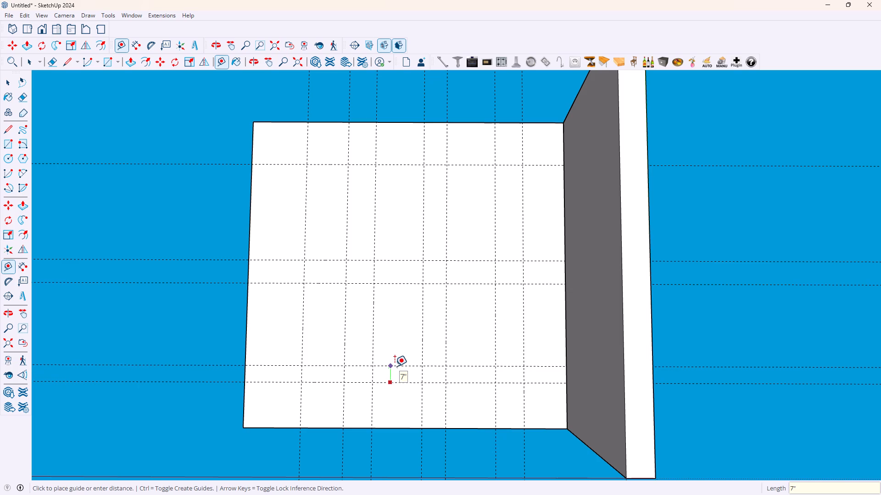
pyautogui.write("1'")
pyautogui.press('Return')
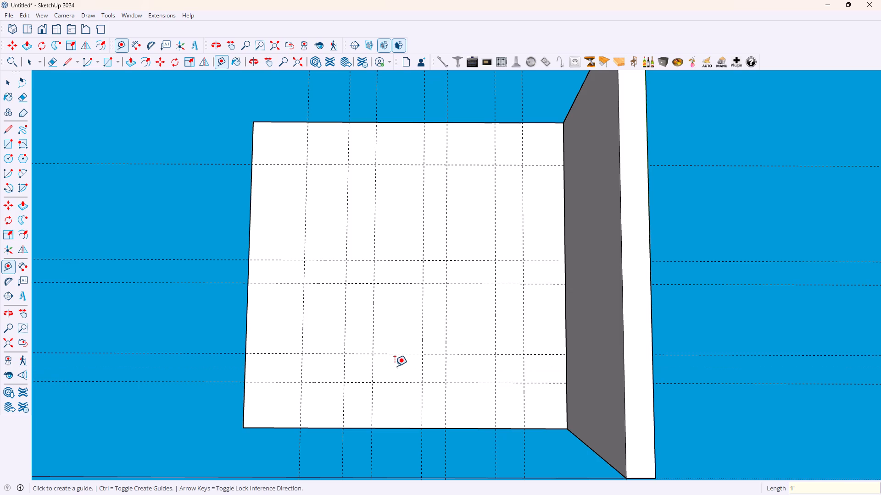
# Add a crosswise guide 1' inward from the crosswise guide nearest the panel's far side edge.
pyautogui.click(387, 164)
pyautogui.write("1'")
pyautogui.press('Return')
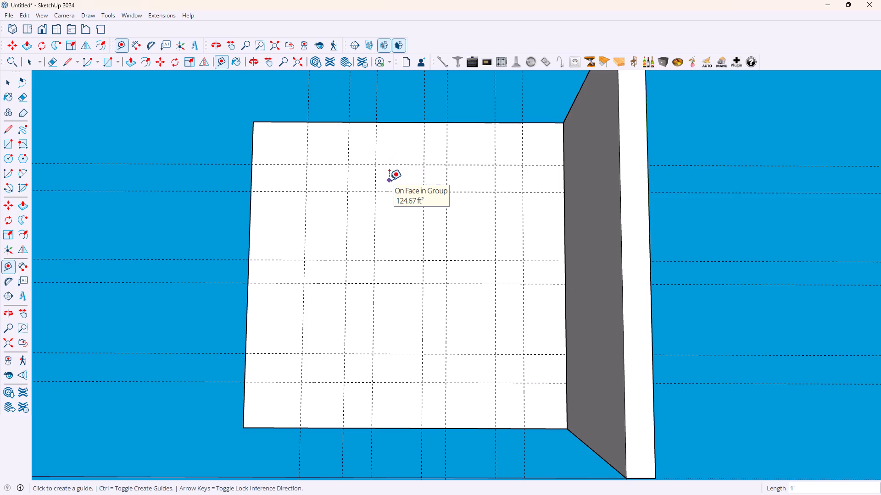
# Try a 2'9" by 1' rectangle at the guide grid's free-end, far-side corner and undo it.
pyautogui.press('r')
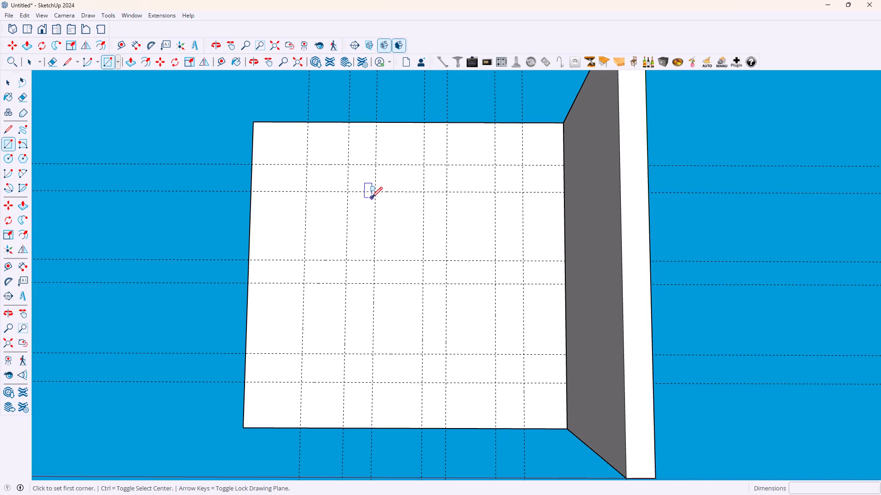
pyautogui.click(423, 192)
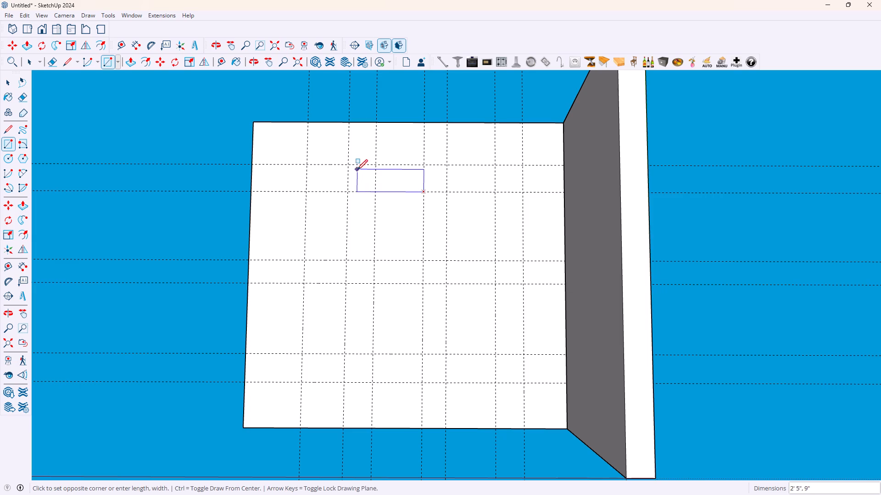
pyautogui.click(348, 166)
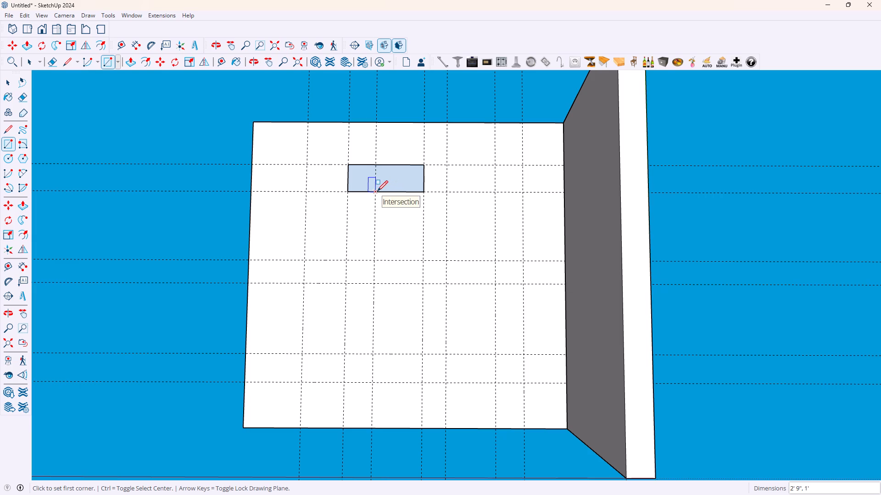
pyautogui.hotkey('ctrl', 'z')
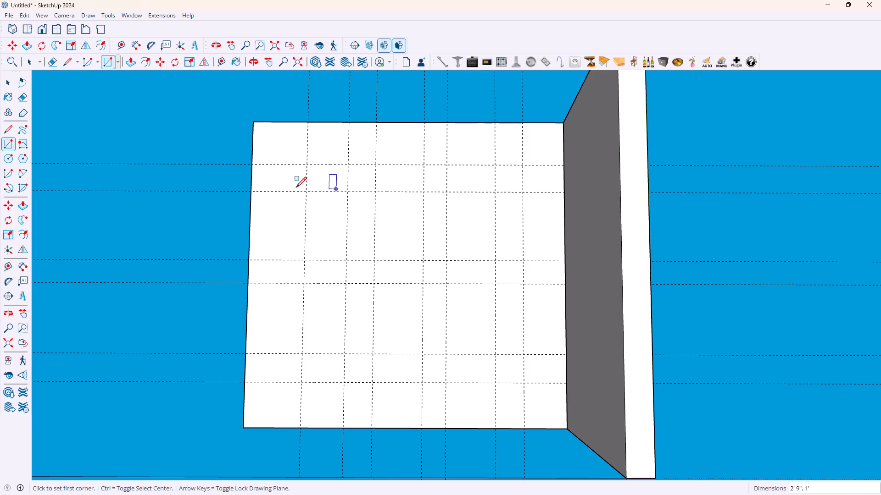
# Create an empty group with nothing selected, so the panel shapes are drawn inside it.
pyautogui.press('space')
pyautogui.rightClick(211, 137)
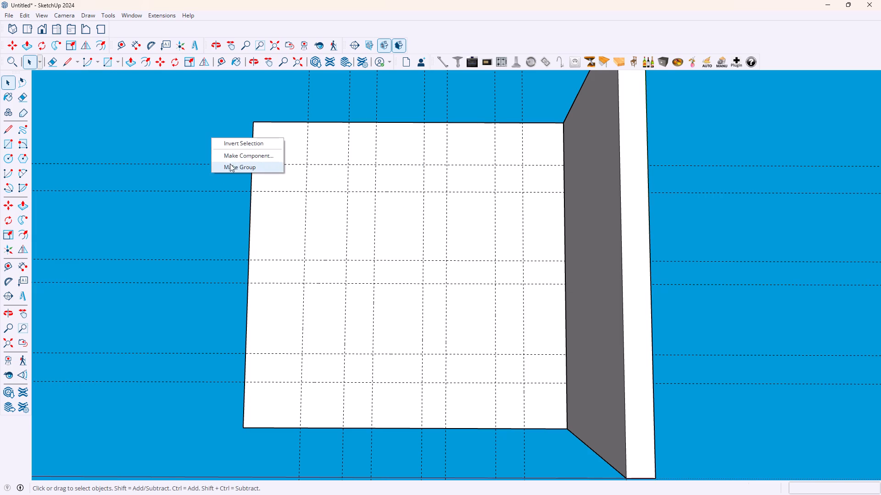
pyautogui.click(231, 165)
# Draw two mirrored 1'-wide L-shapes at the grid's free-end corners from rectangles about 2'9" by 1' and 1' by 2'6", snapped to guides.
pyautogui.press('r')
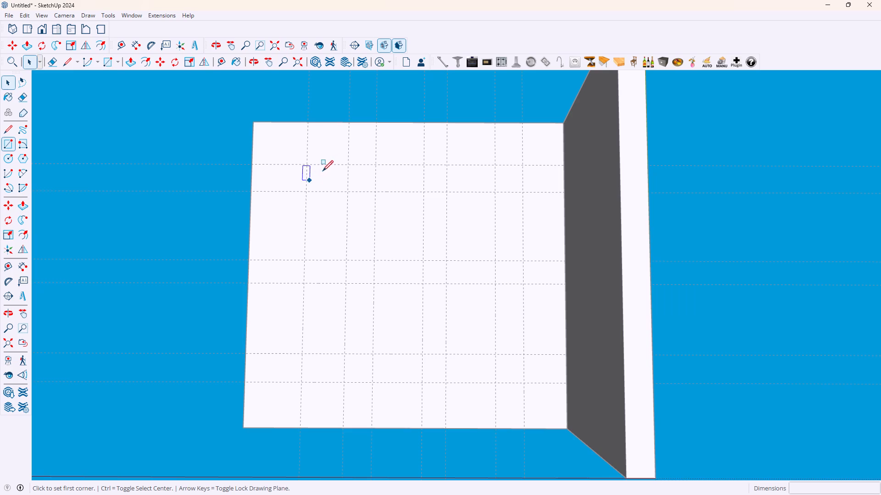
pyautogui.click(424, 193)
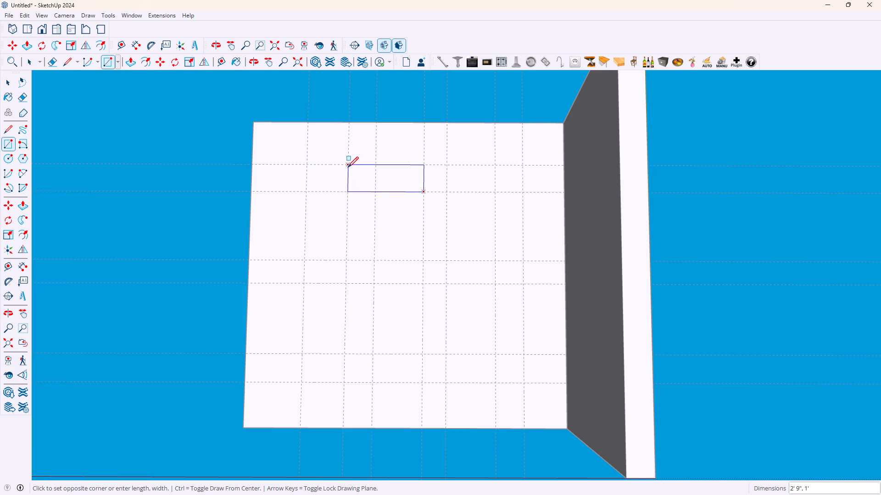
pyautogui.click(348, 167)
pyautogui.click(350, 192)
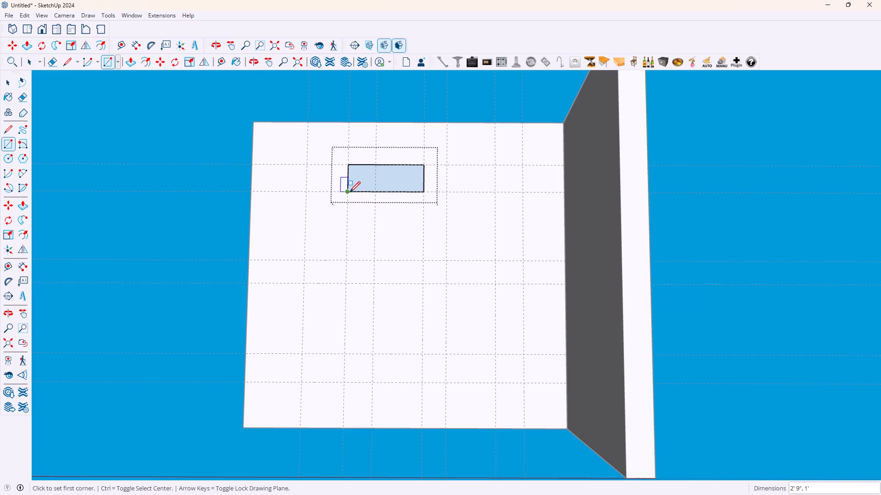
pyautogui.click(374, 259)
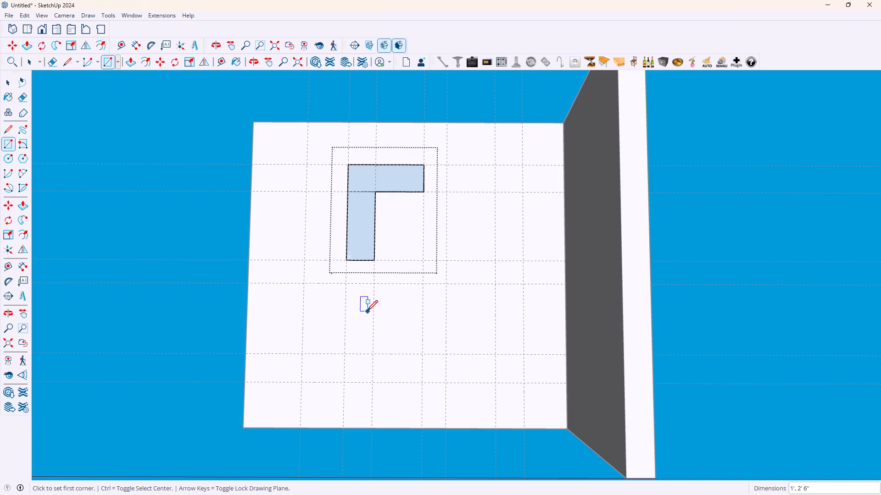
pyautogui.click(346, 283)
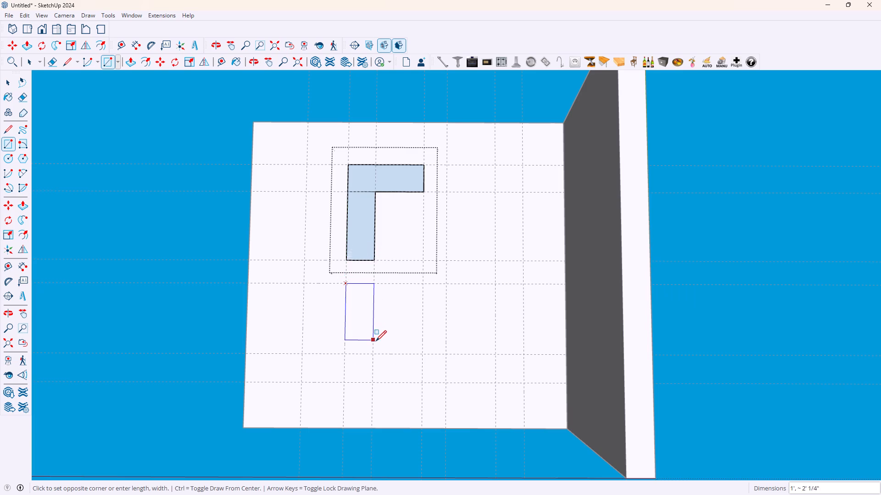
pyautogui.click(374, 353)
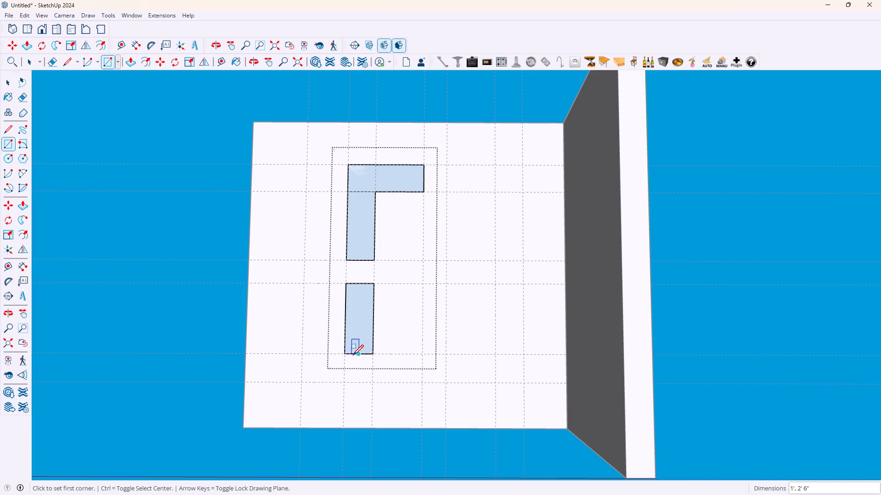
pyautogui.click(346, 355)
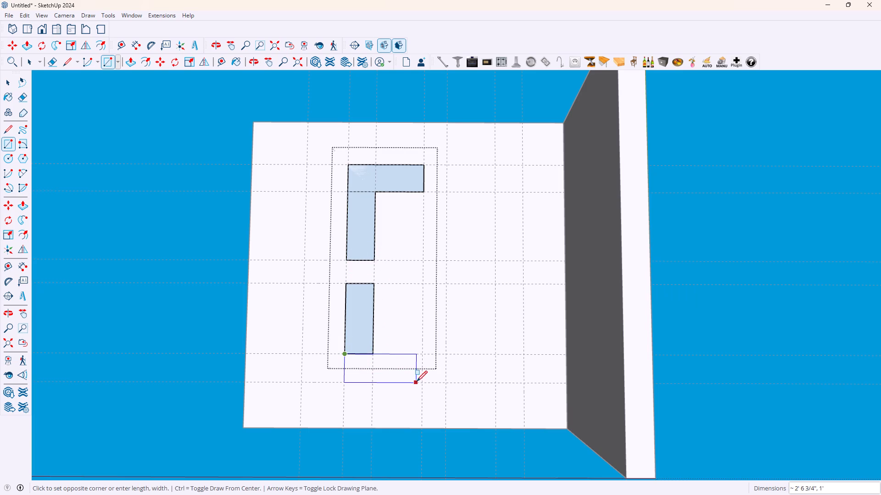
pyautogui.click(420, 381)
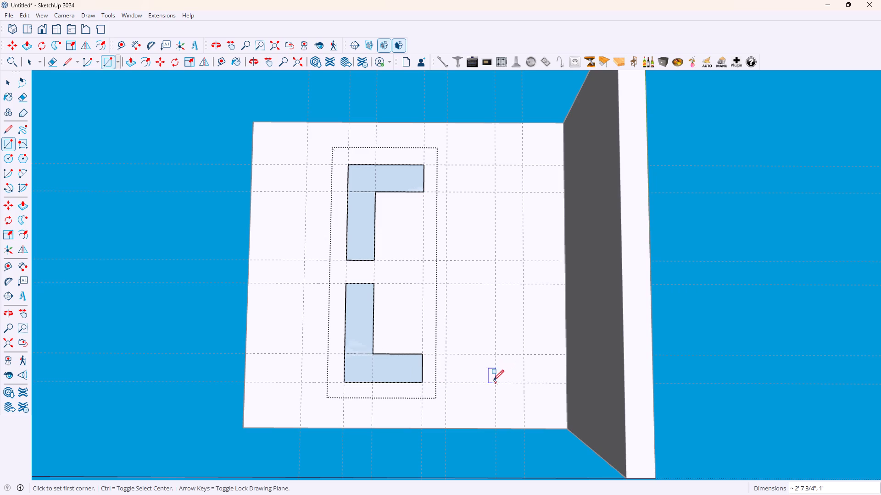
# Draw two matching 1'-wide L-shapes at the wall-side corners from rectangles 1'9" by 1', 1' by 3'6", 1' by 2'6" and about 2'9" by 1'.
pyautogui.click(446, 352)
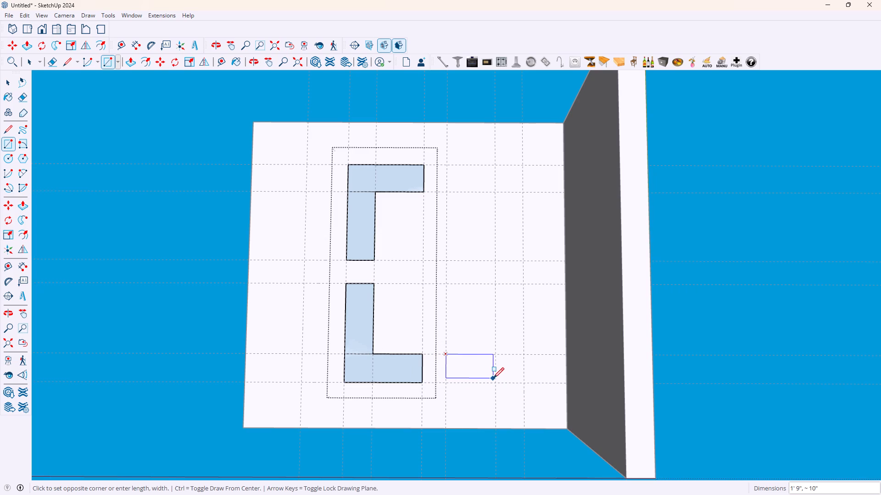
pyautogui.click(495, 382)
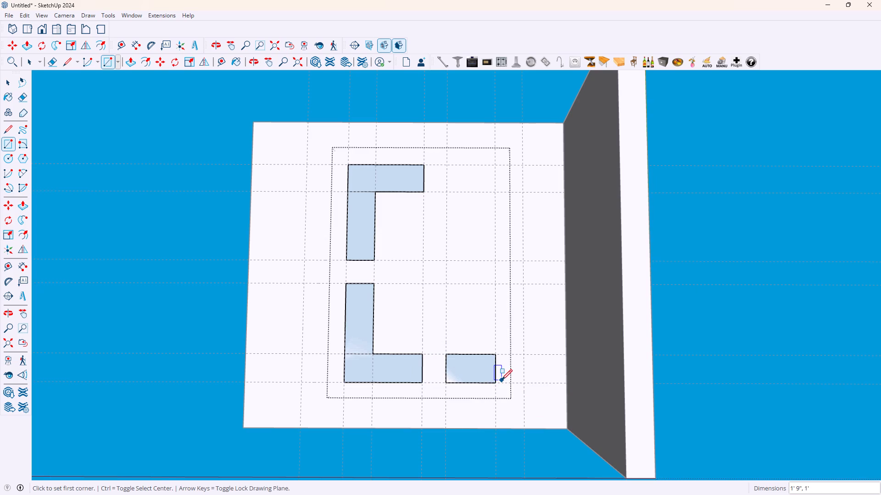
pyautogui.click(497, 380)
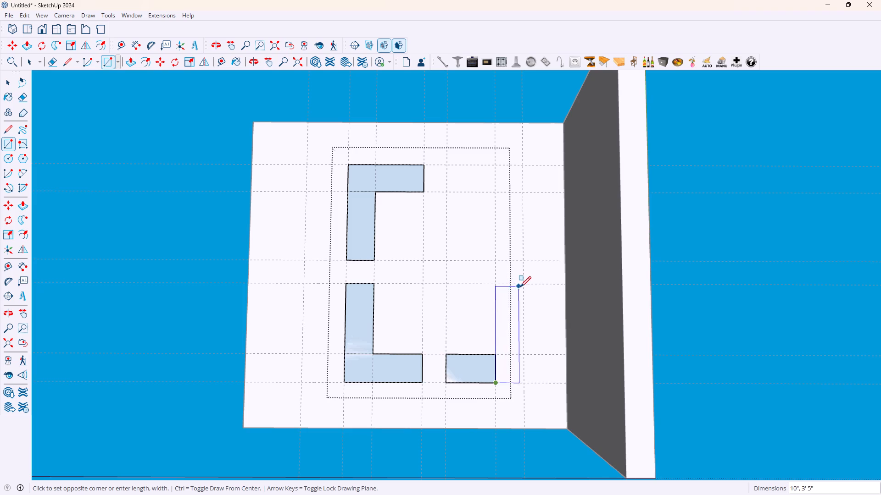
pyautogui.click(523, 284)
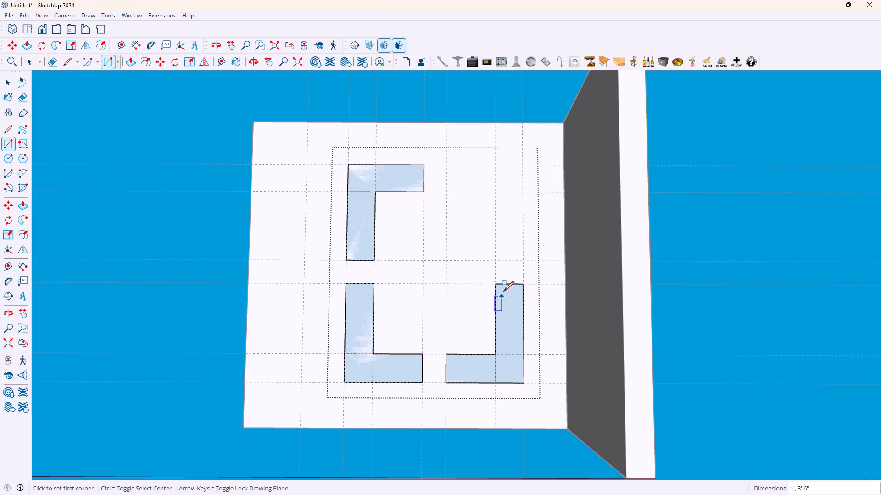
pyautogui.click(496, 262)
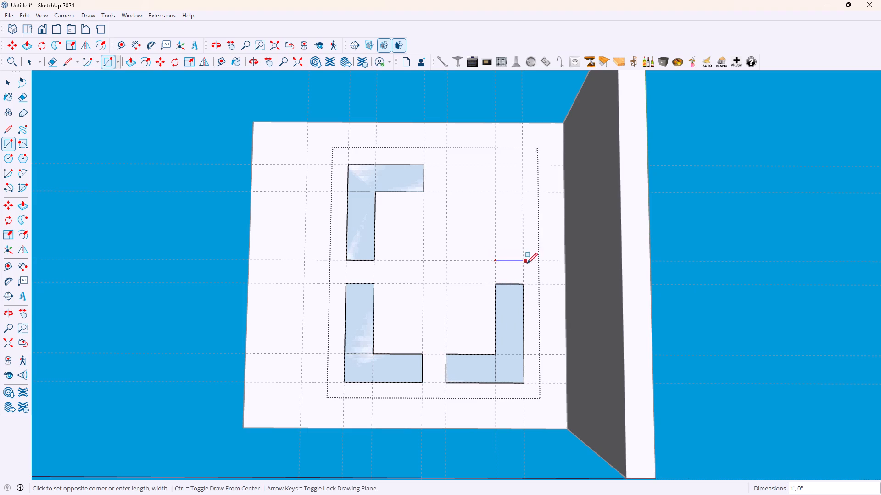
pyautogui.click(525, 192)
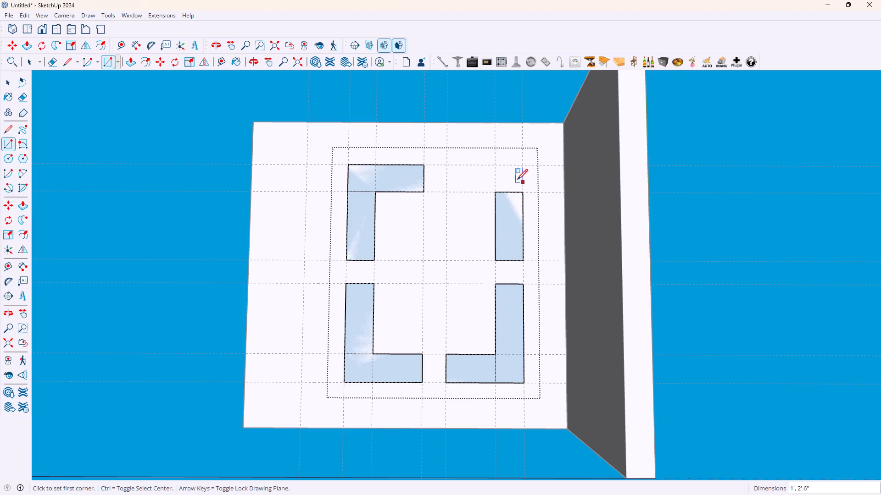
pyautogui.click(447, 167)
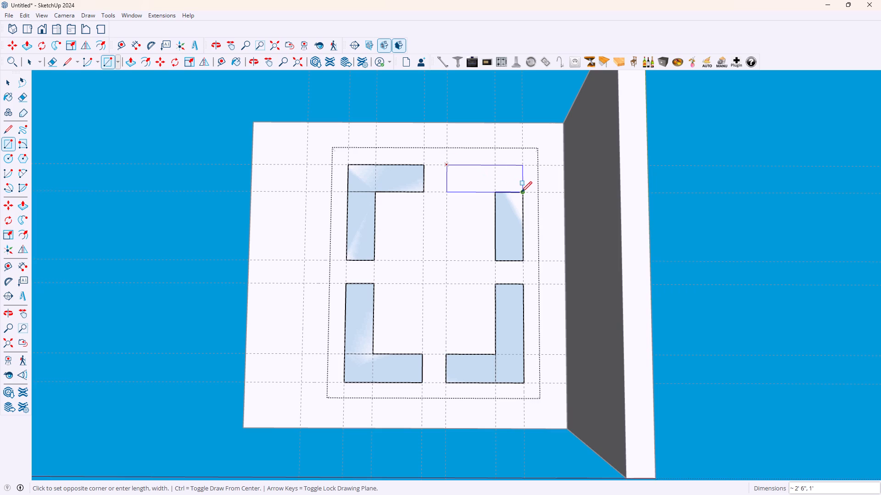
pyautogui.click(522, 192)
pyautogui.press('space')
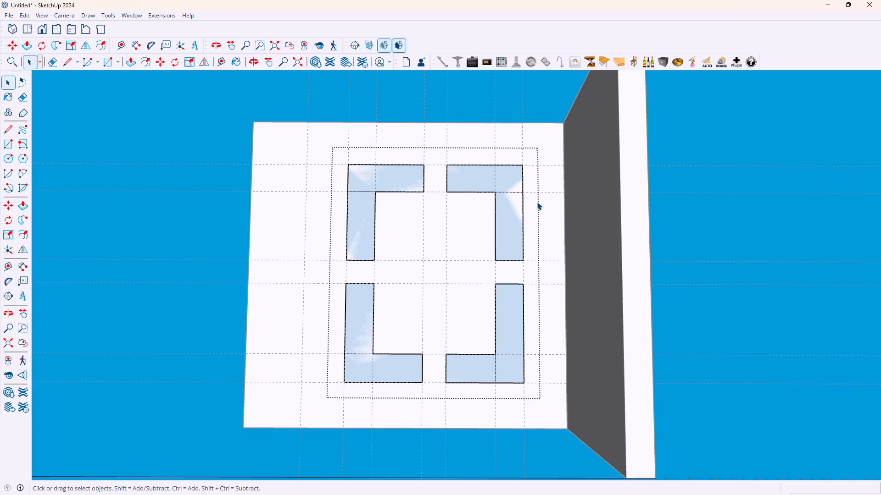
# Leave the group and erase the inner crosswise guide nearest the red axis and the two middle crosswise guides.
pyautogui.middleClick(579, 272)
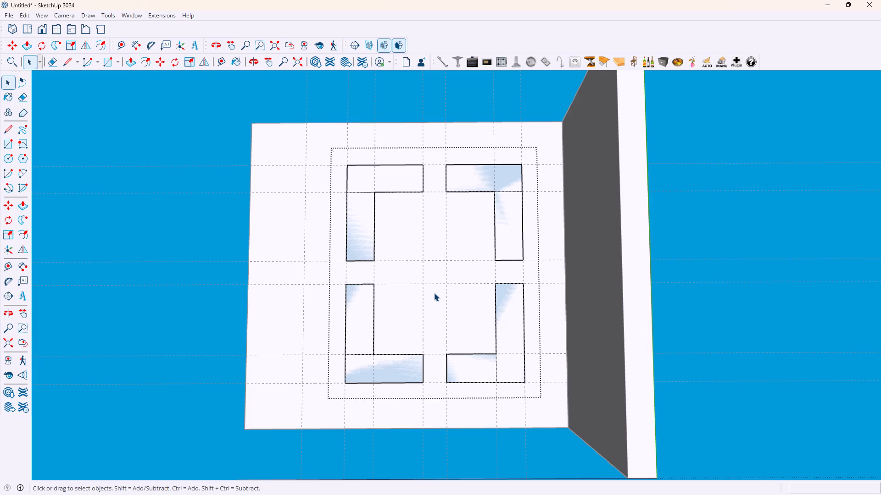
pyautogui.press('e')
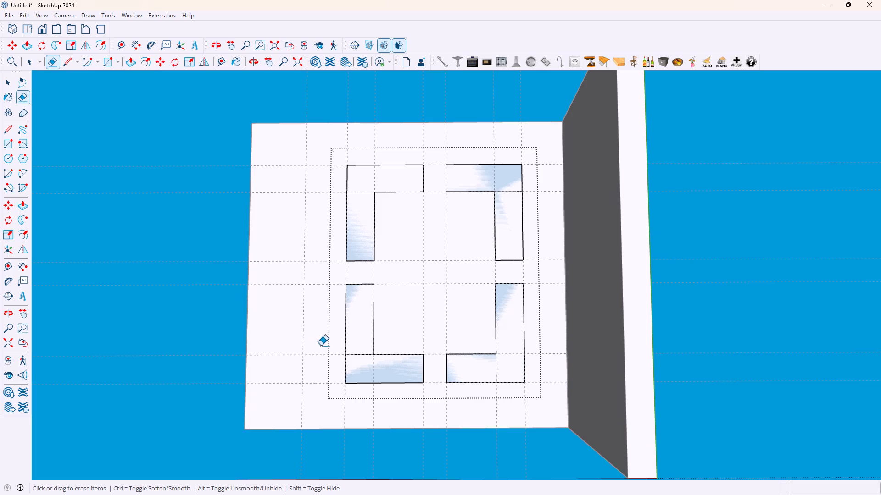
pyautogui.press('space')
pyautogui.click(174, 308)
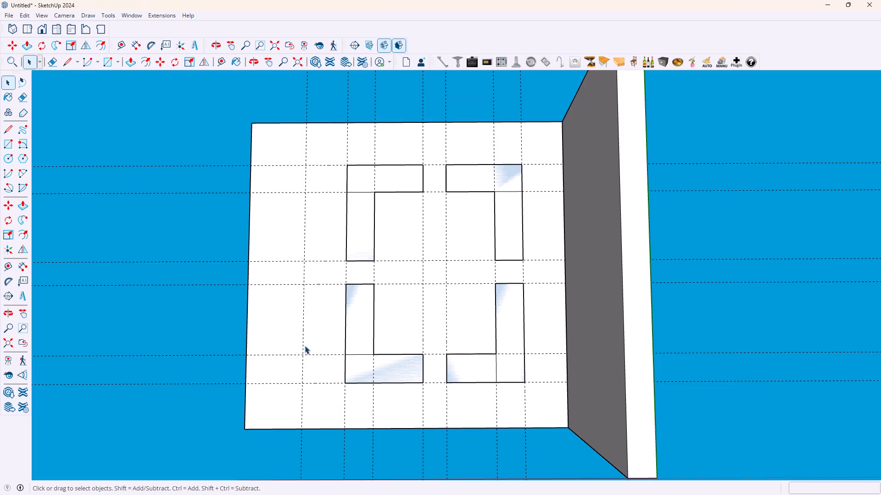
pyautogui.press('r')
pyautogui.press('e')
pyautogui.moveTo(318, 350); pyautogui.dragTo(318, 351)
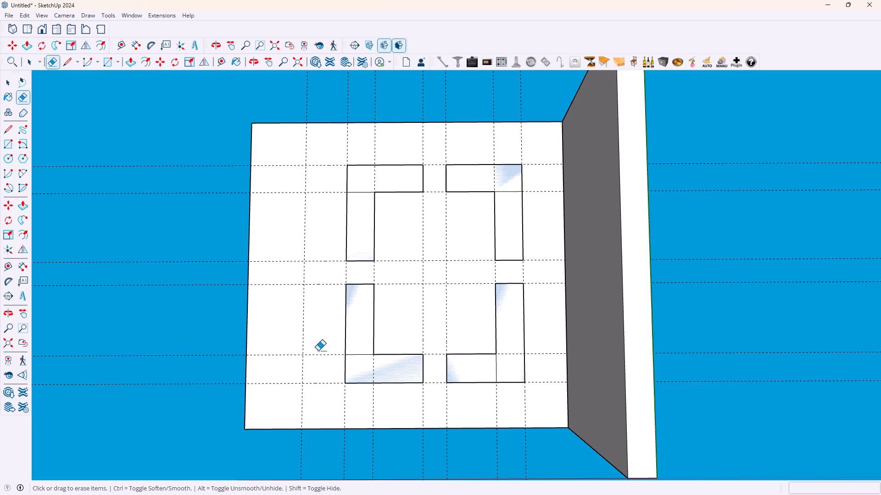
pyautogui.moveTo(318, 351); pyautogui.dragTo(316, 365)
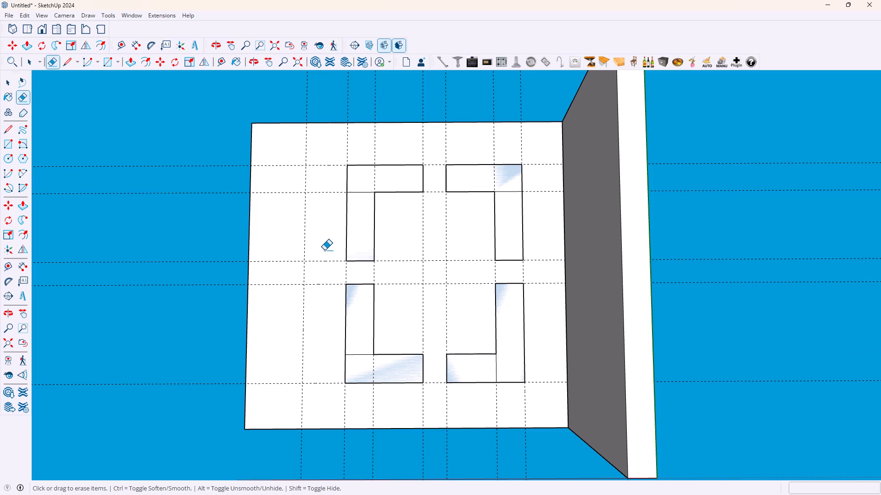
pyautogui.moveTo(324, 250); pyautogui.dragTo(324, 292)
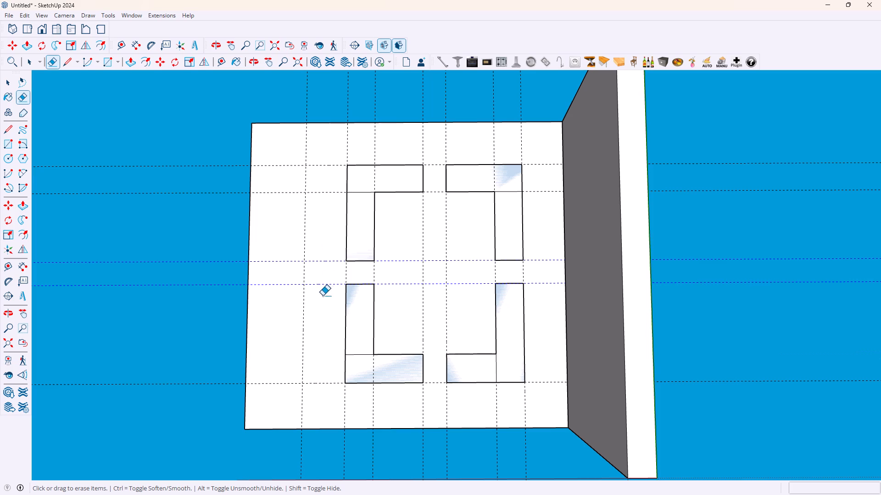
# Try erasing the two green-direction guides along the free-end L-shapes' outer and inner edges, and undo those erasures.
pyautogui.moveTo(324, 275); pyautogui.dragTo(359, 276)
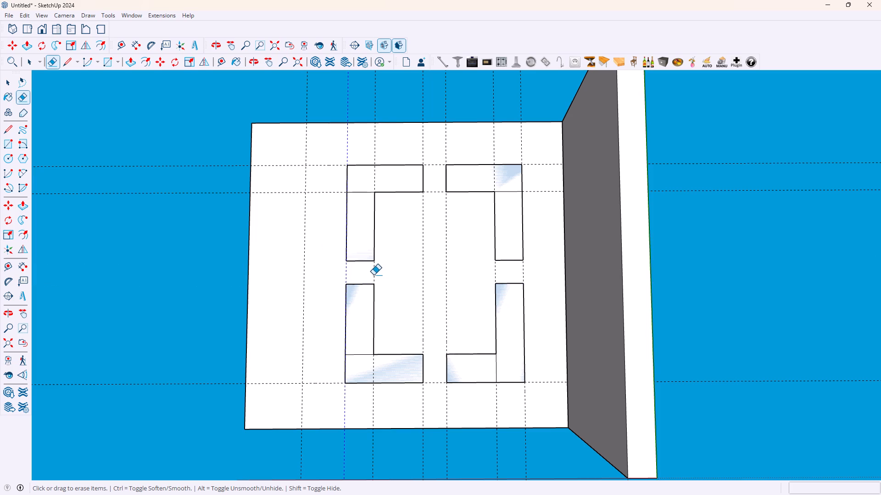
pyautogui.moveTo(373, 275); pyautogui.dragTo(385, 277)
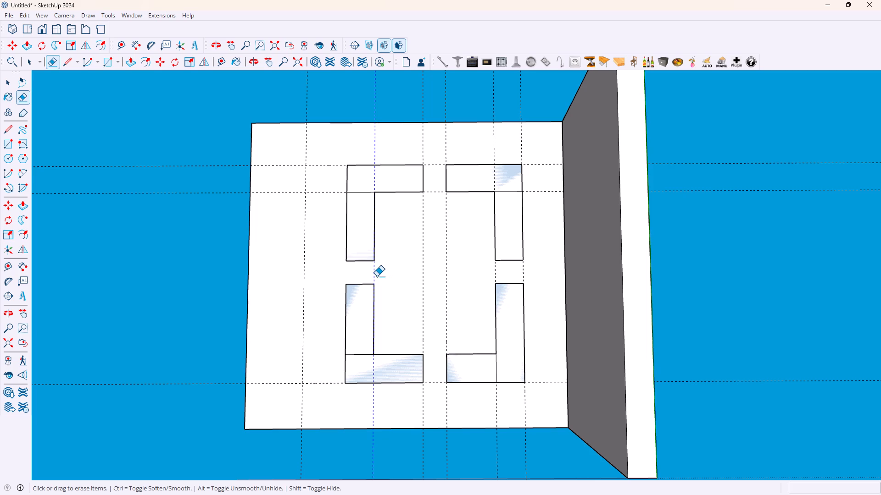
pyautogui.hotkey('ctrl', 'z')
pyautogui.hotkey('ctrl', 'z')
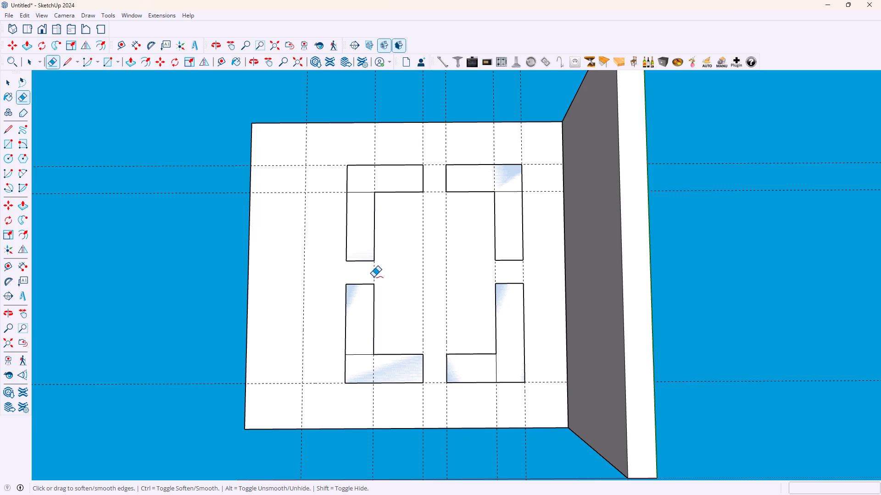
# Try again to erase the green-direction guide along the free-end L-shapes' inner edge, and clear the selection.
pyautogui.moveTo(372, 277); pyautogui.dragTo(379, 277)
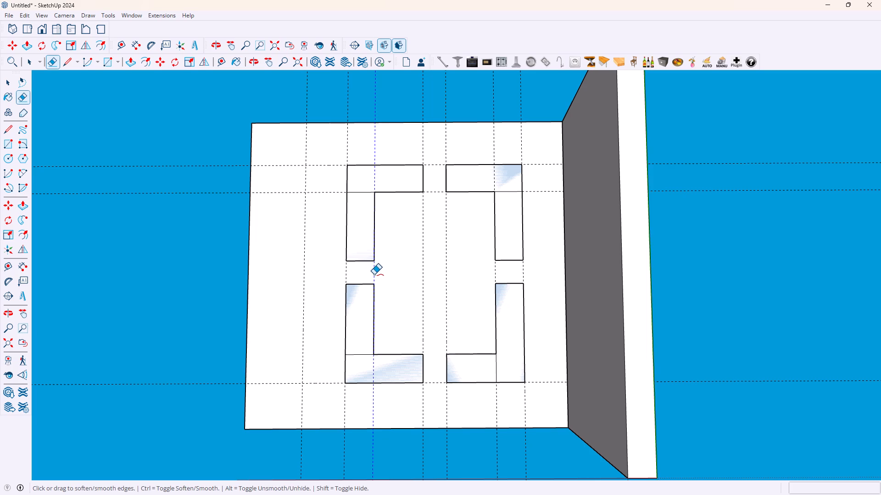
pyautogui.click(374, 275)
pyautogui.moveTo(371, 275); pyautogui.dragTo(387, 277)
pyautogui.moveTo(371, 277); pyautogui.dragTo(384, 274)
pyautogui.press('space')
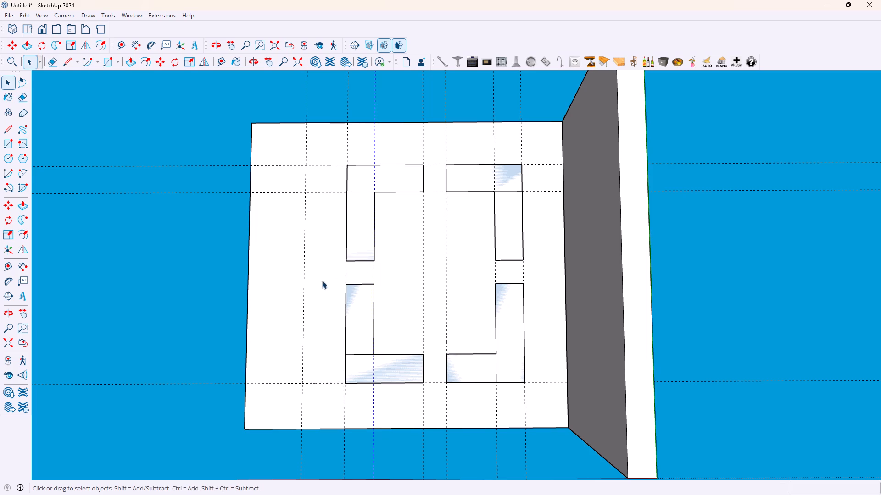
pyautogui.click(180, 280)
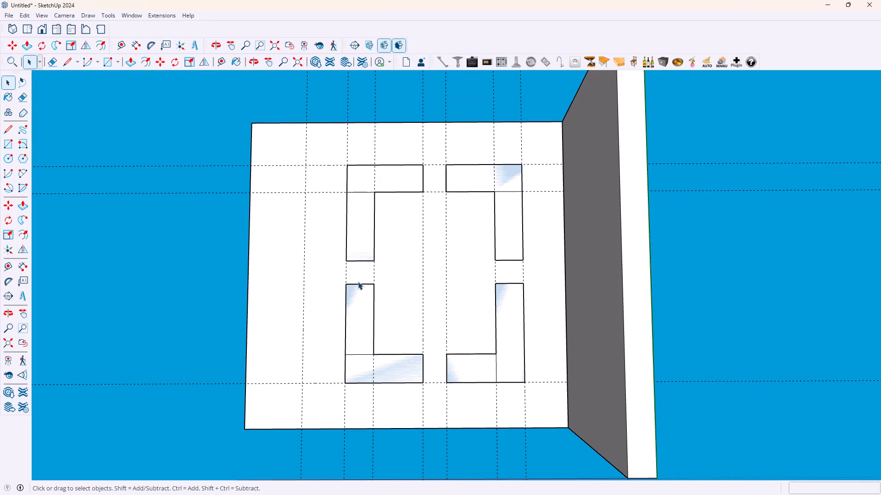
# Erase the green-direction guide along the free-end L-shapes' inner edge and the crosswise guide along the inner edges farthest from the red axis.
pyautogui.press('e')
pyautogui.moveTo(361, 274); pyautogui.dragTo(383, 273)
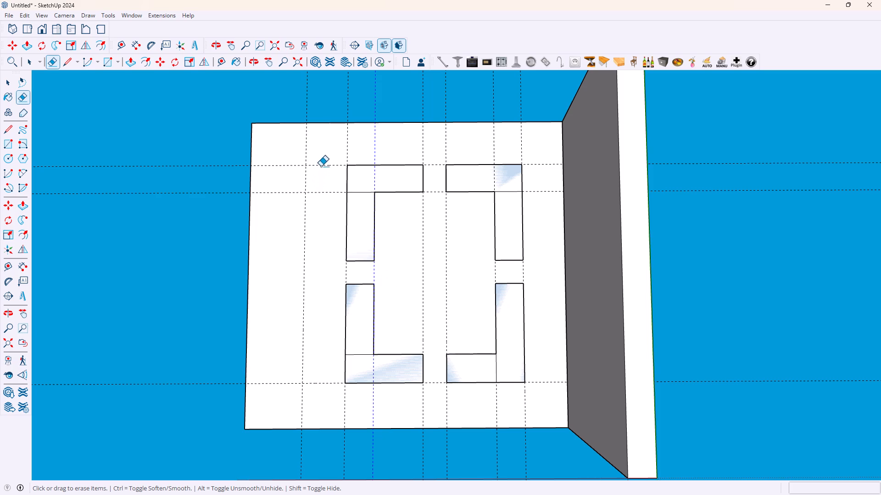
pyautogui.moveTo(323, 185); pyautogui.dragTo(323, 195)
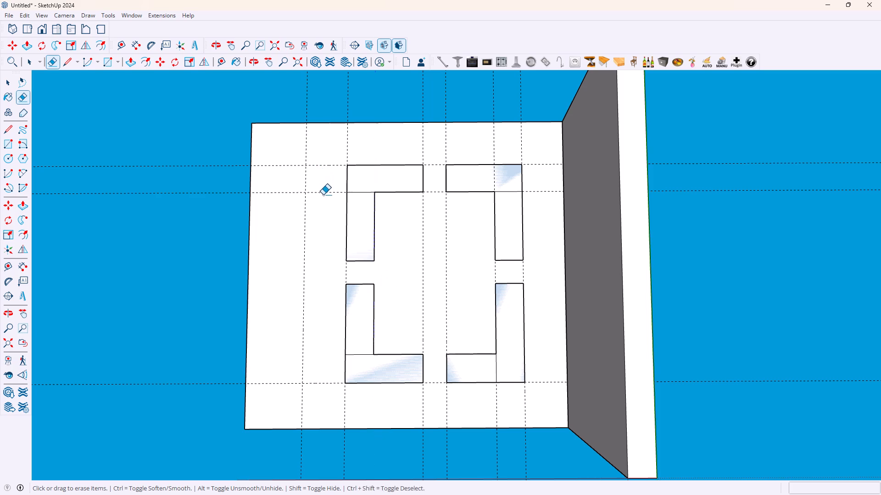
pyautogui.moveTo(323, 195); pyautogui.dragTo(323, 209)
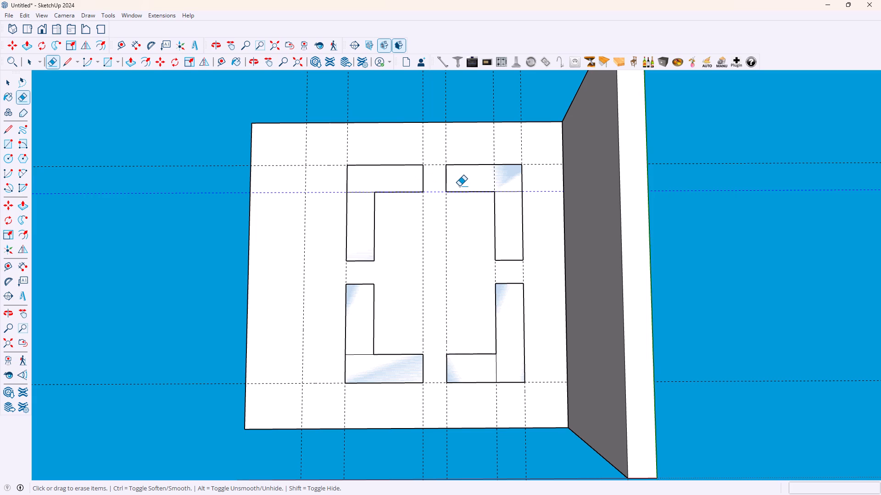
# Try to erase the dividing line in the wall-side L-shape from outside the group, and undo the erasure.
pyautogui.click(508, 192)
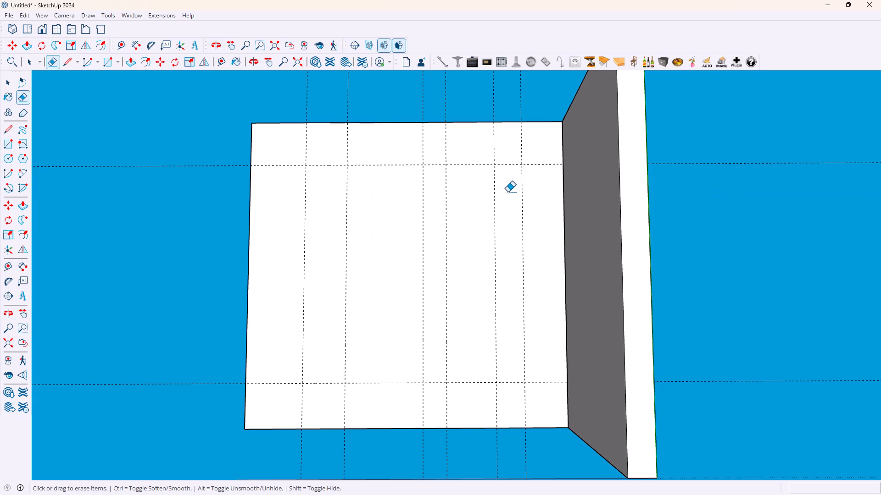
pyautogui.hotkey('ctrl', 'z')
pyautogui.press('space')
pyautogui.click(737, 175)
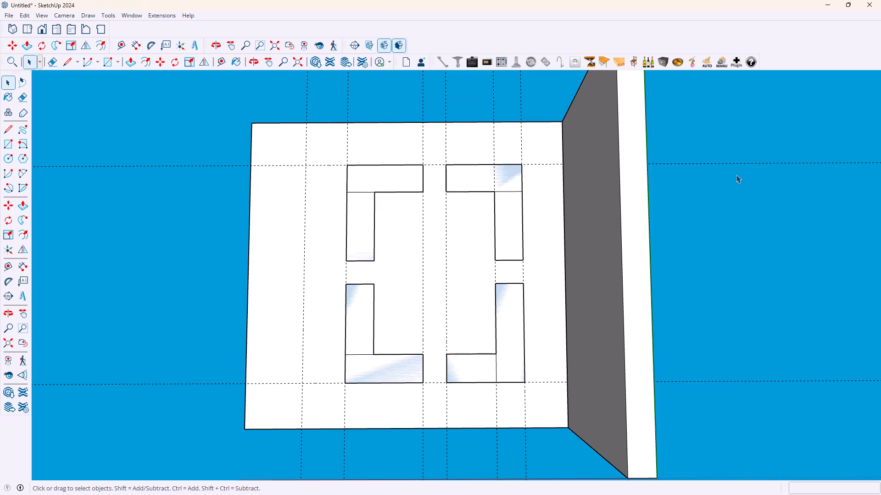
# Open the L-shapes group and erase the internal dividing line in each of the four L-shapes, then leave the group.
pyautogui.tripleClick(503, 202)
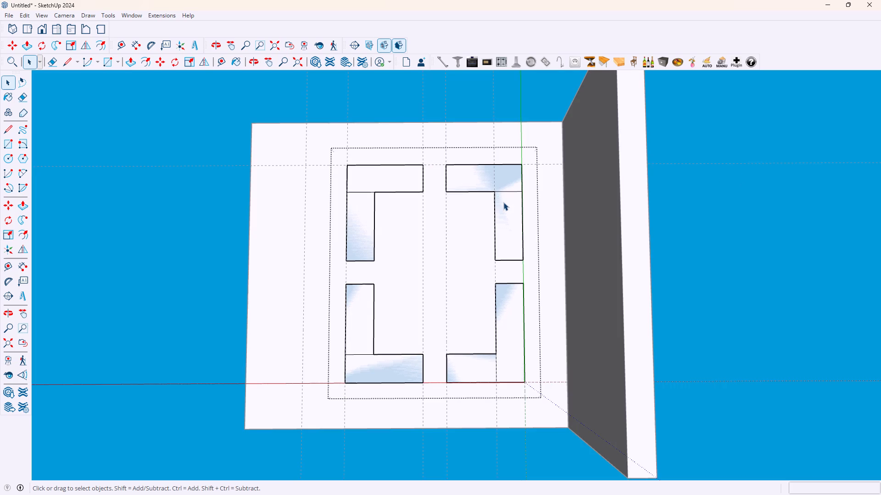
pyautogui.press('e')
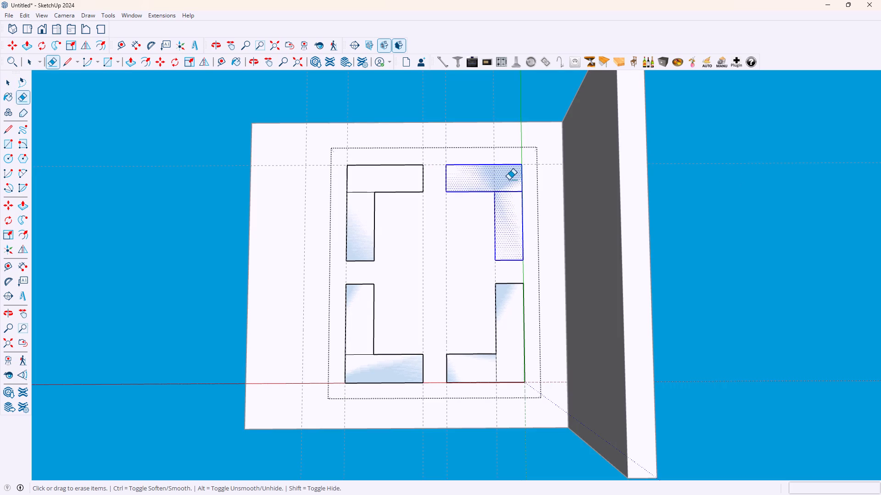
pyautogui.click(509, 191)
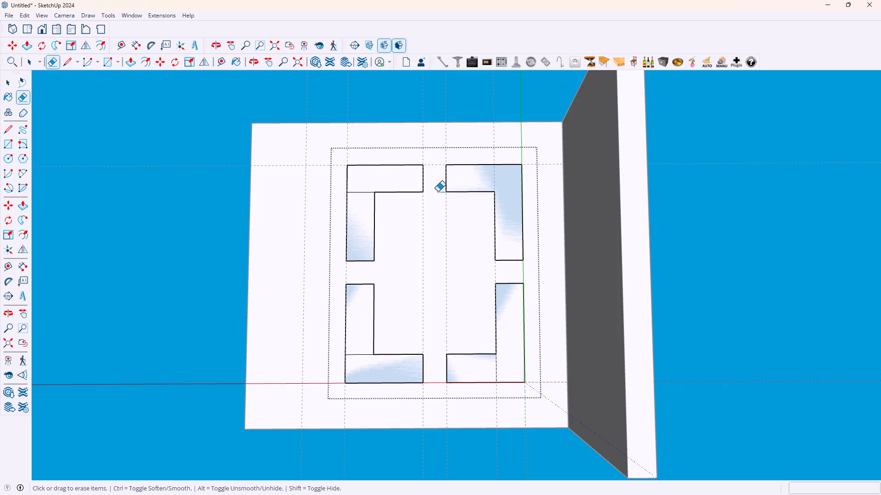
pyautogui.click(358, 192)
pyautogui.click(359, 354)
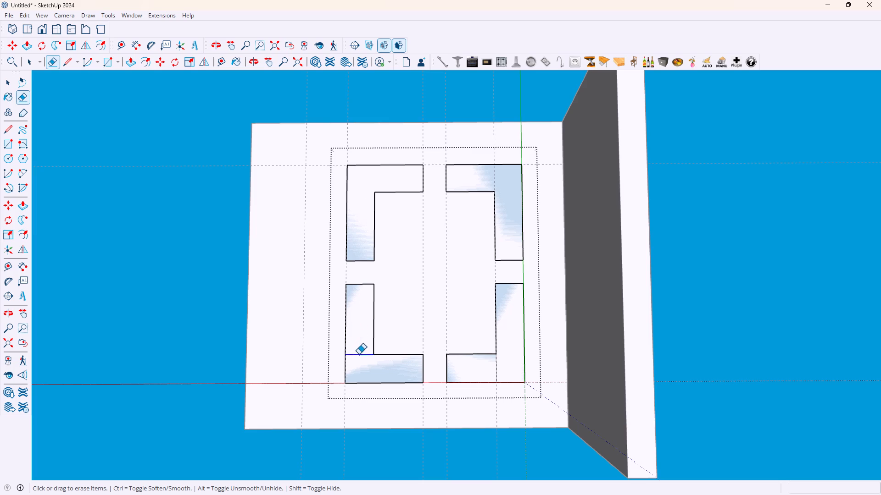
pyautogui.click(495, 363)
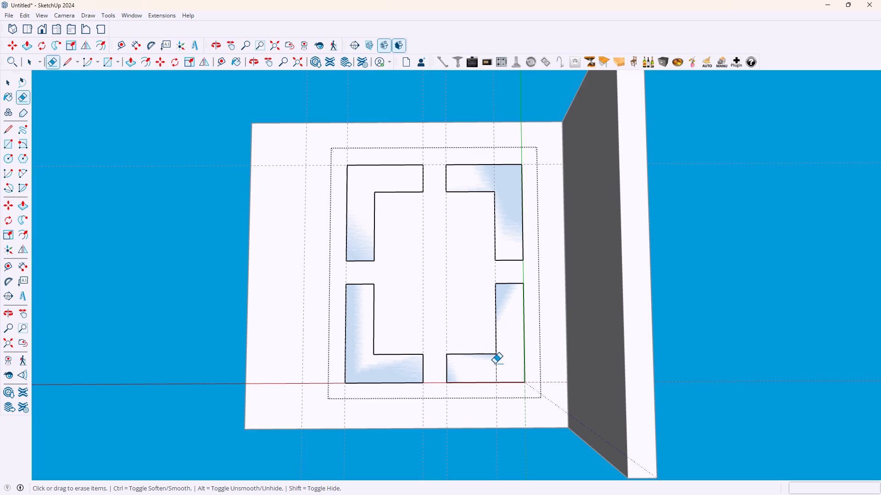
pyautogui.click(496, 363)
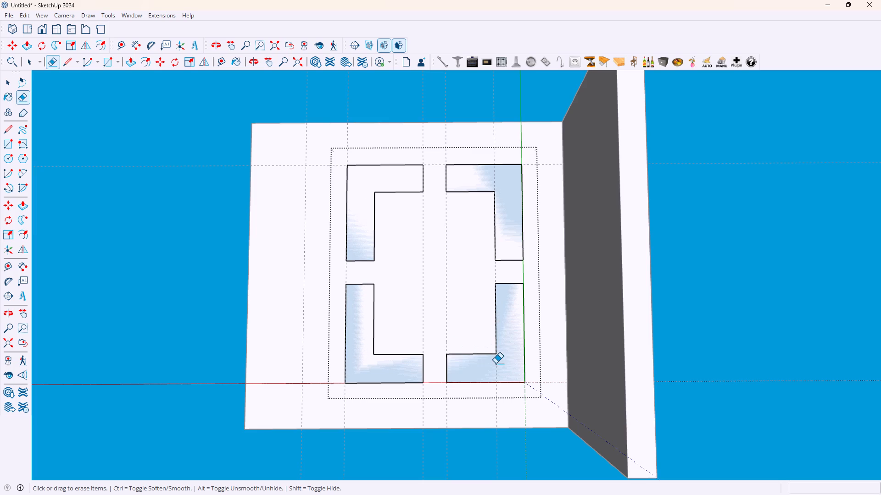
pyautogui.click(724, 287)
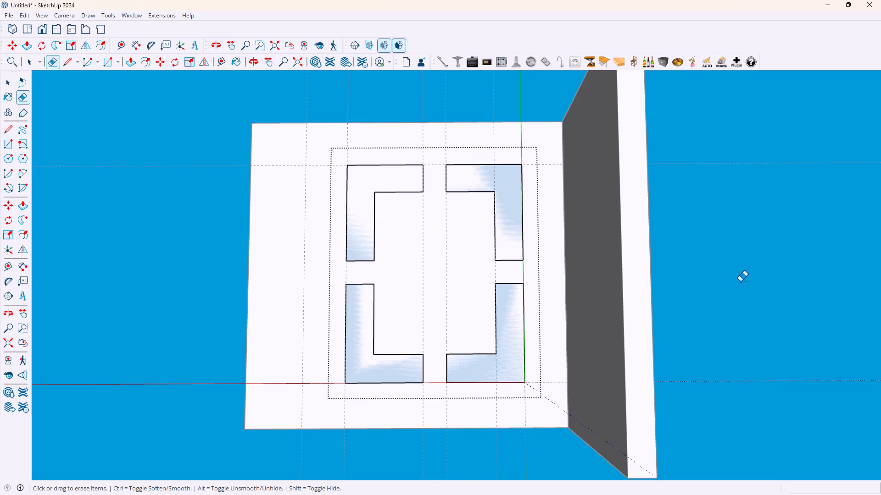
pyautogui.press('space')
pyautogui.click(746, 281)
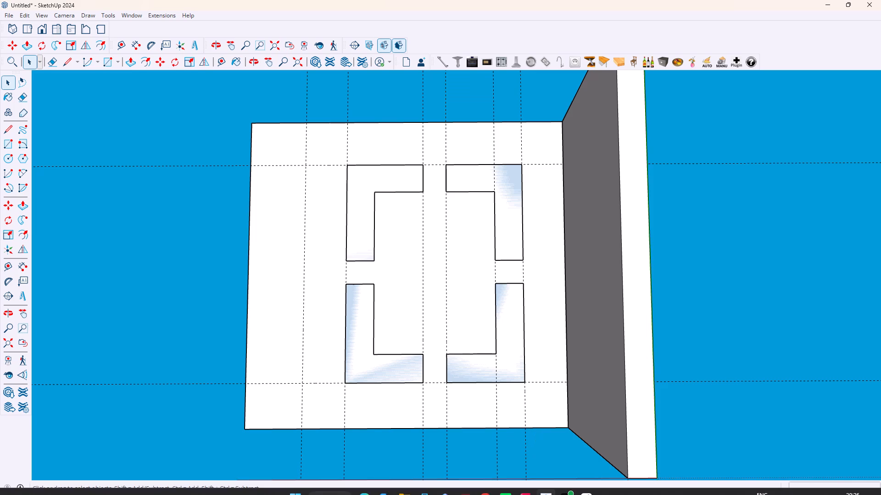
# Switch to the workbook PDF in Microsoft Edge and check the Exercise 35 guest bedroom ceiling drawing.
pyautogui.click(370, 491)
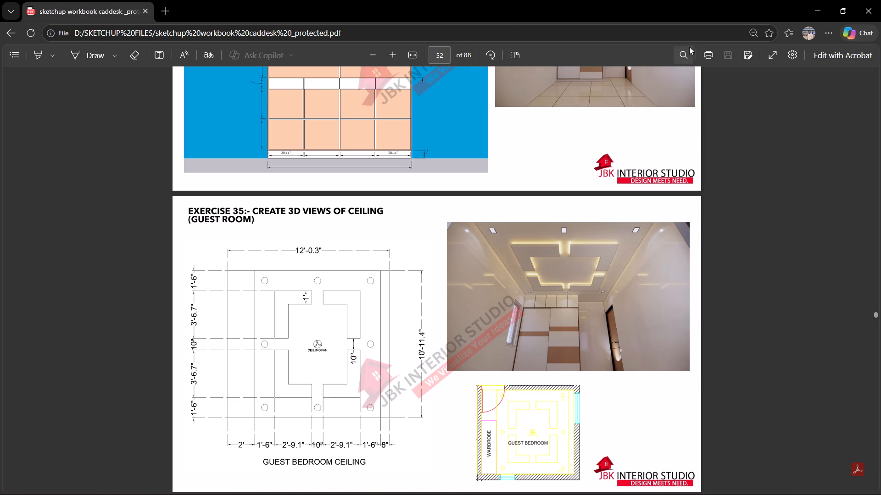
pyautogui.click(814, 0)
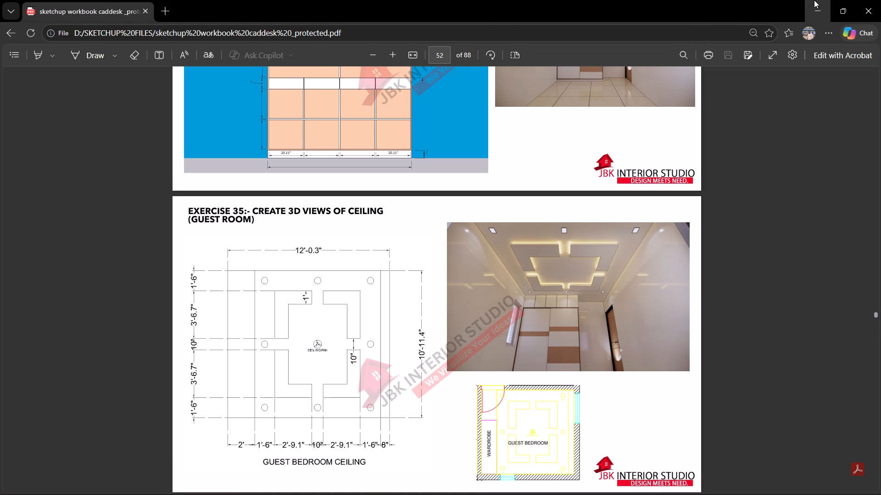
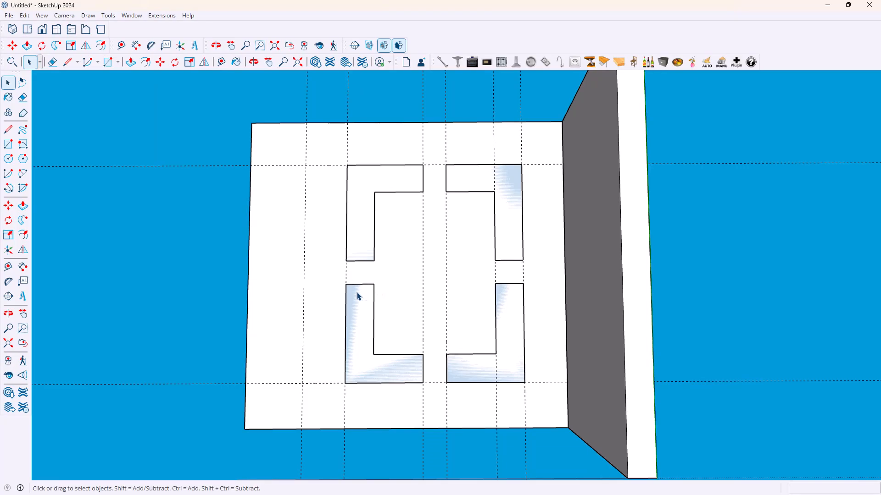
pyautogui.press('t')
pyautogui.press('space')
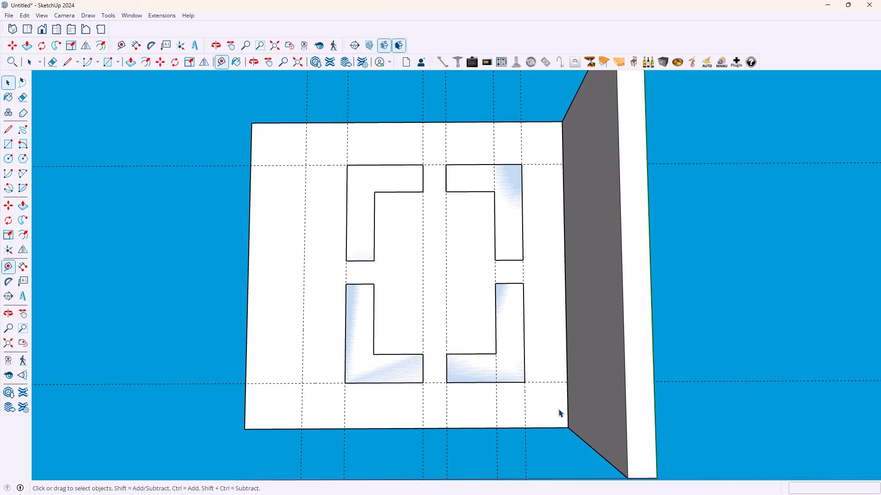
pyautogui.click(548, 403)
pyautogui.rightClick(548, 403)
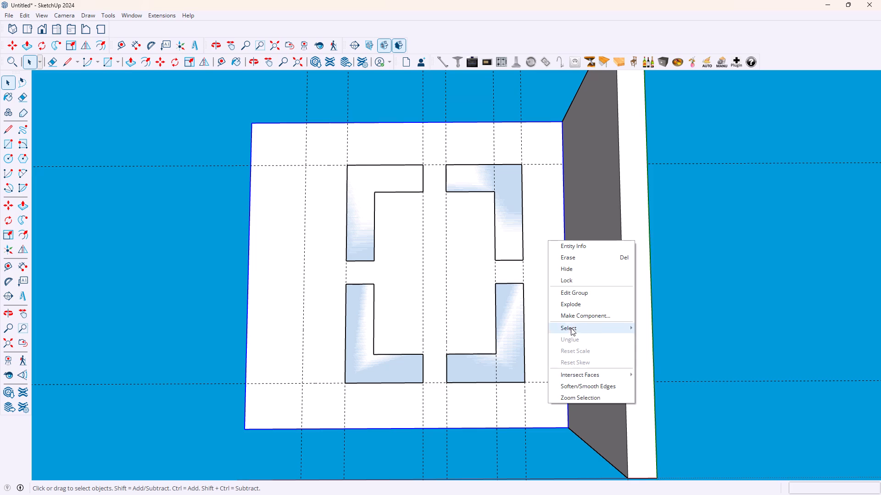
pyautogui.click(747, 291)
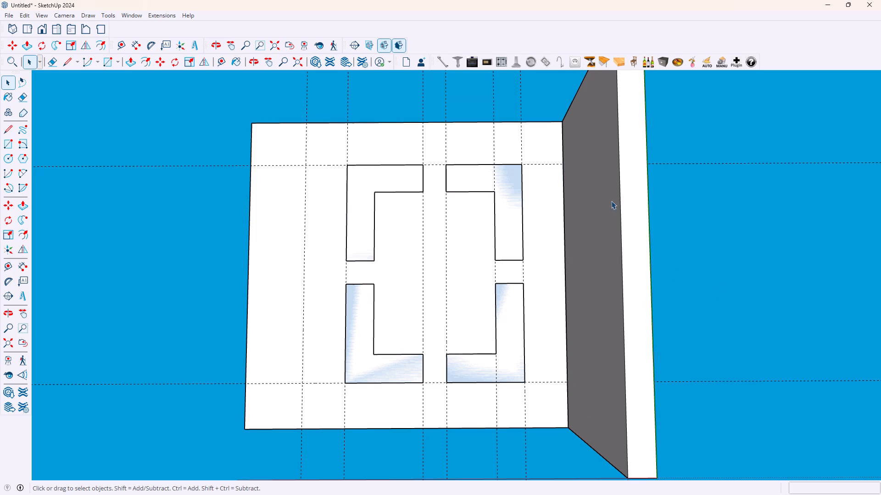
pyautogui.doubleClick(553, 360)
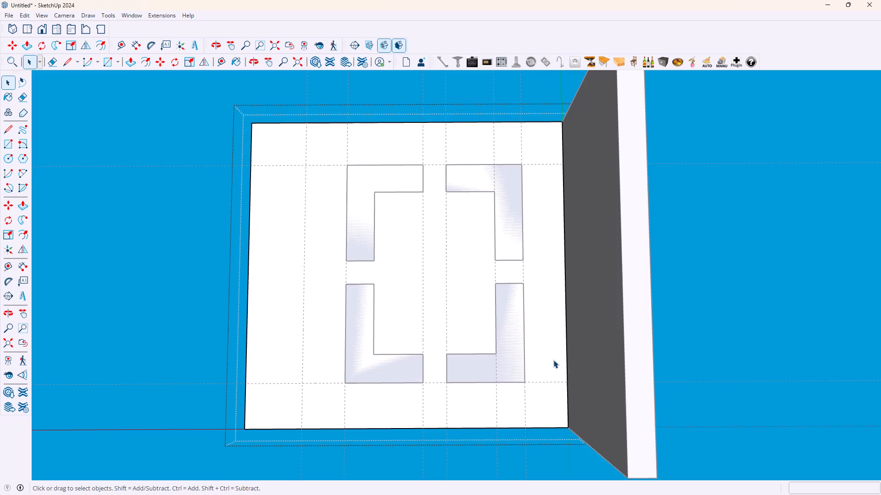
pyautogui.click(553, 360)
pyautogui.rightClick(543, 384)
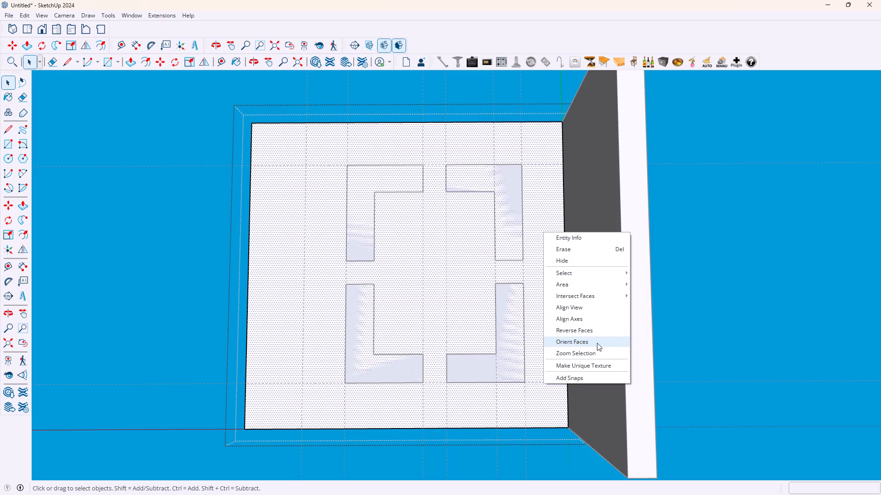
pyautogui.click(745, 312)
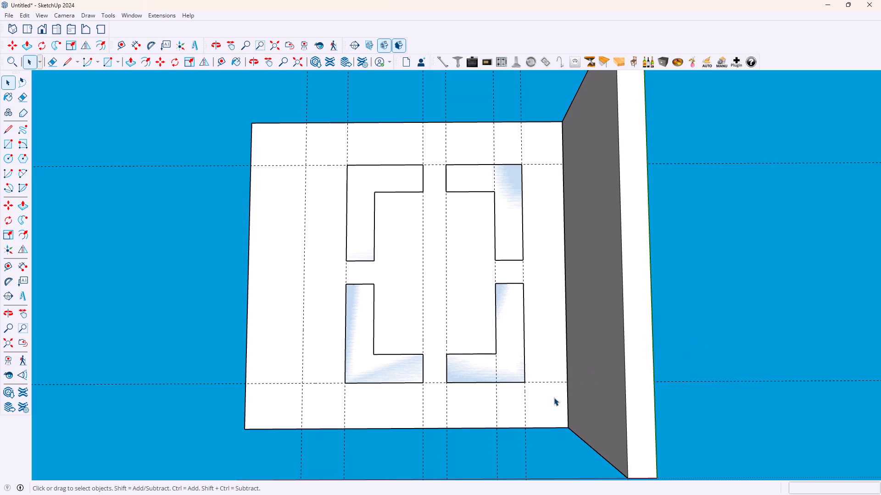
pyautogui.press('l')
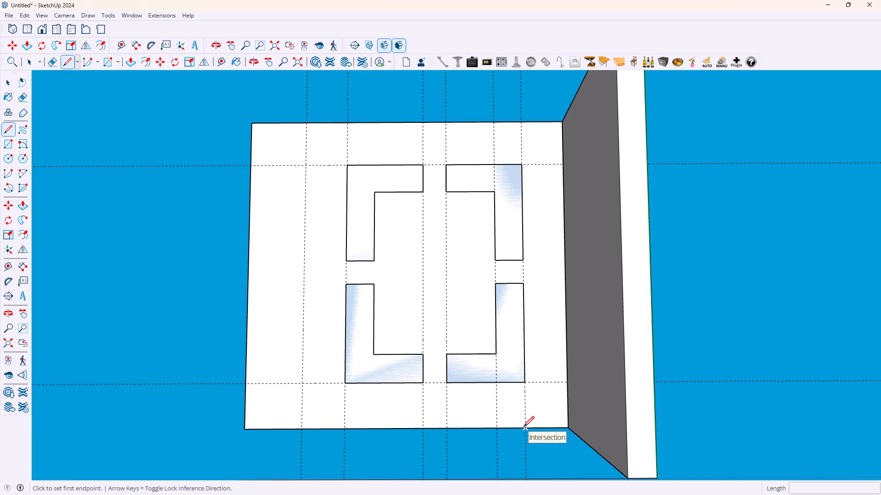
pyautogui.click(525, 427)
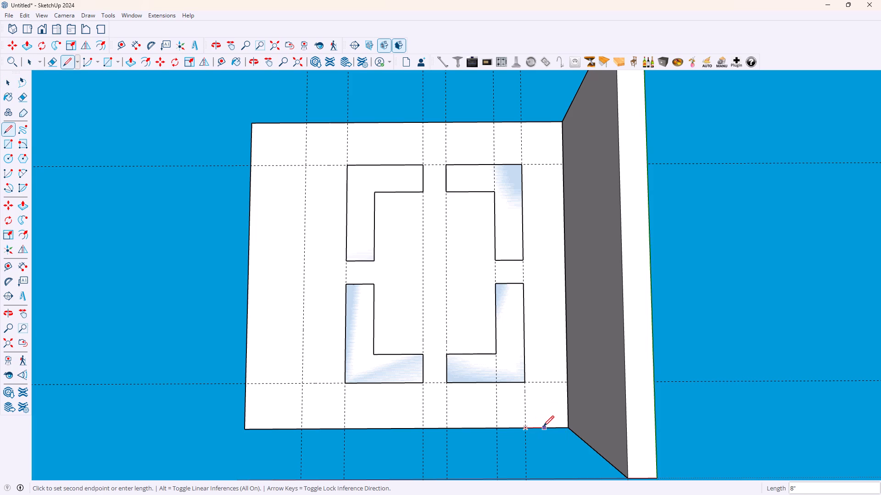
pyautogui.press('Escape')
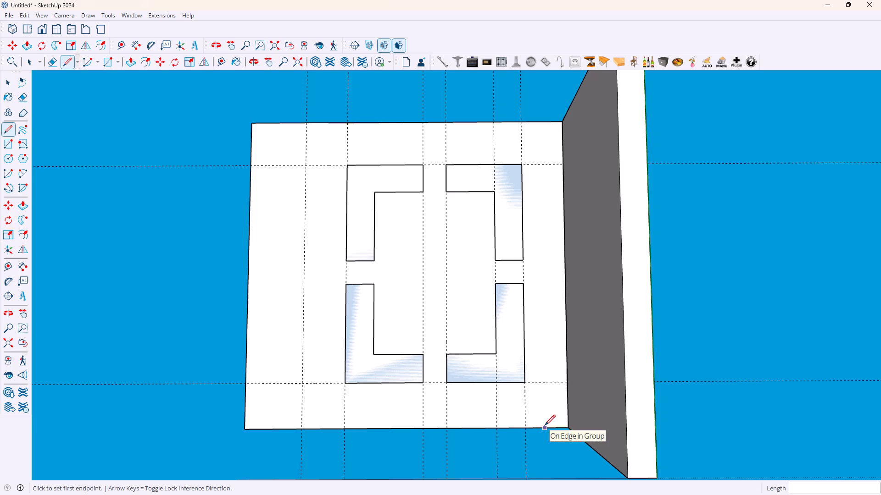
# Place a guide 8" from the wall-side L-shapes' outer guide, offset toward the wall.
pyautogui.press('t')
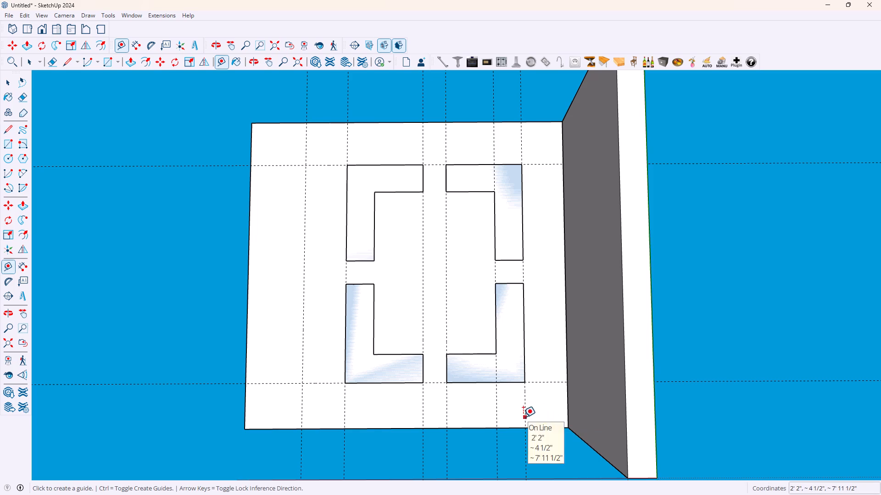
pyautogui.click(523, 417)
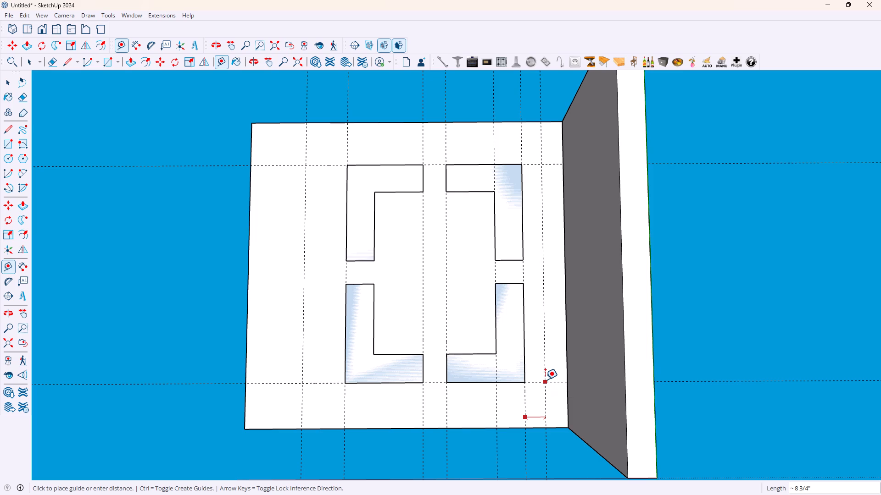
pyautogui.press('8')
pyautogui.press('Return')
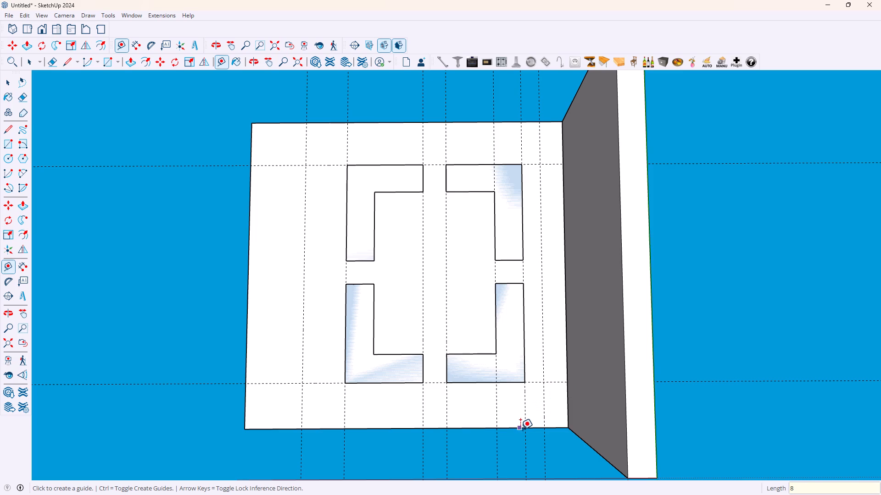
# Check the new guide's spacing from the L-shapes' outer guide and from the panel's wall-side corner, without placing a dimension.
pyautogui.click(20, 266)
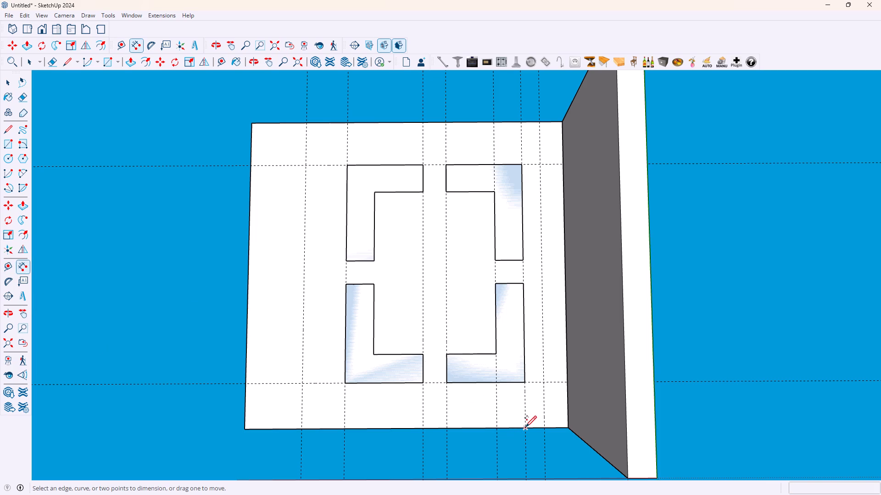
pyautogui.click(525, 426)
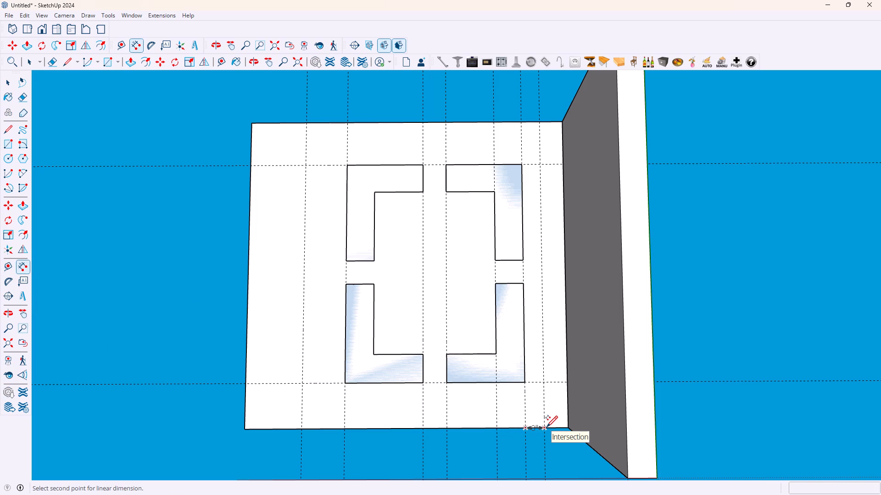
pyautogui.press('space')
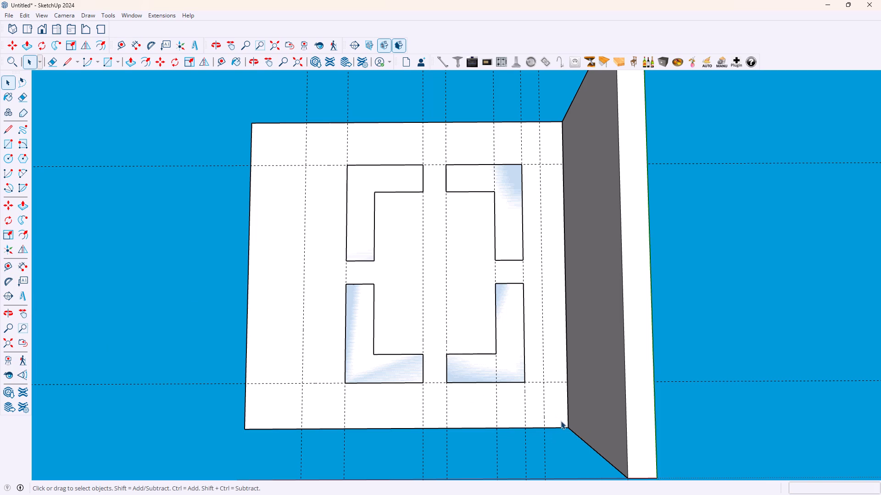
pyautogui.moveTo(561, 421); pyautogui.dragTo(549, 421, button='middle')
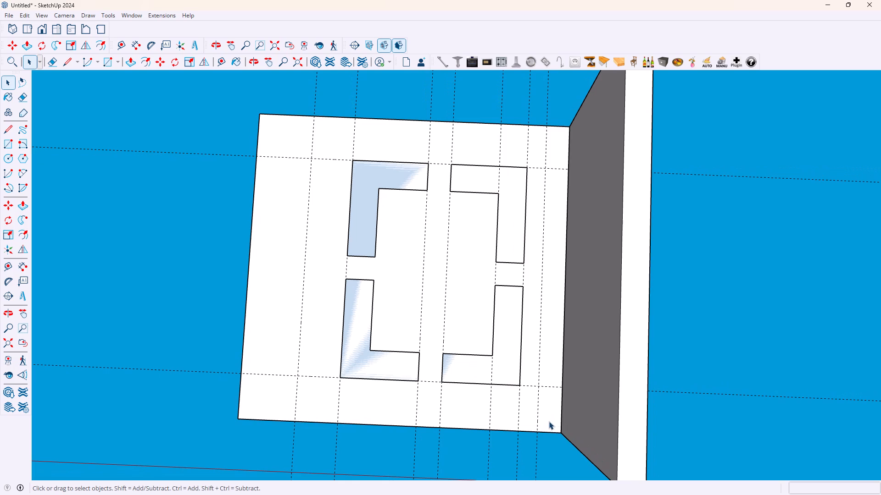
pyautogui.click(24, 268)
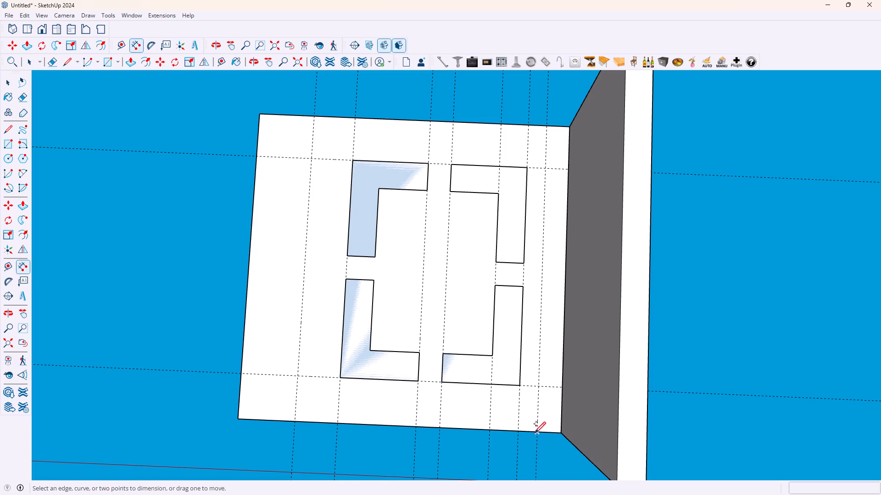
pyautogui.click(535, 431)
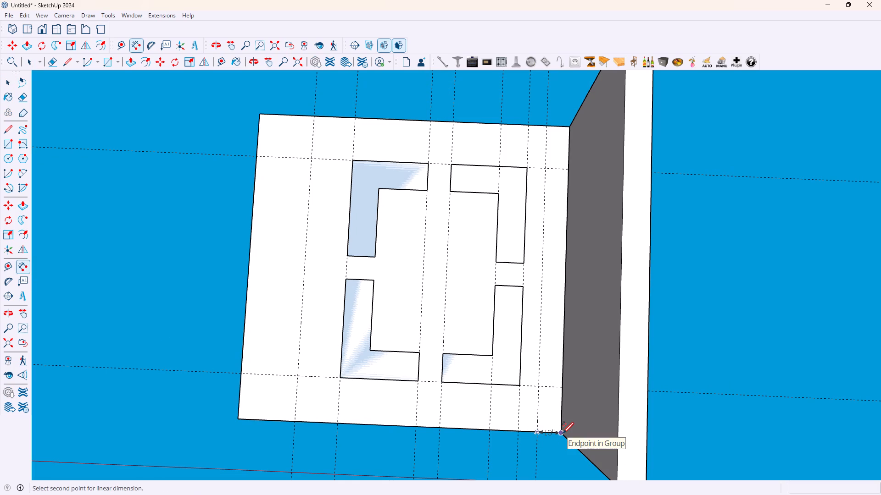
pyautogui.scroll(12, 563, 433)
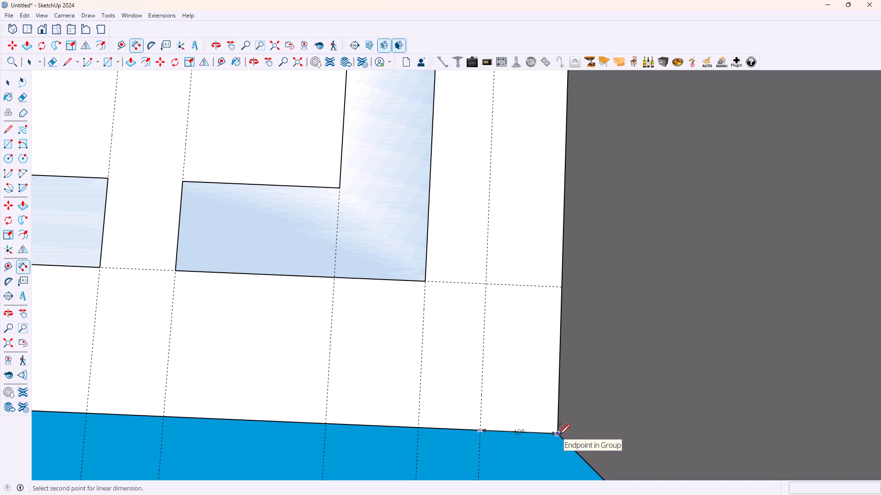
pyautogui.press('Escape')
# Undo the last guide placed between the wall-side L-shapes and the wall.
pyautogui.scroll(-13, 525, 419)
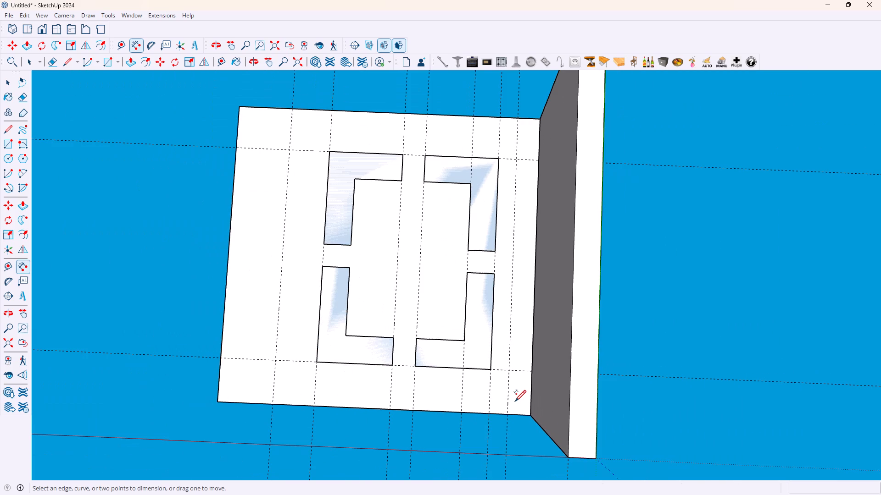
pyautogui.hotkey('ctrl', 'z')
# Place guides 9" from the wall-side L-shapes' outer guide toward the wall and 9" inward from the panel edge farthest from the red axis.
pyautogui.press('t')
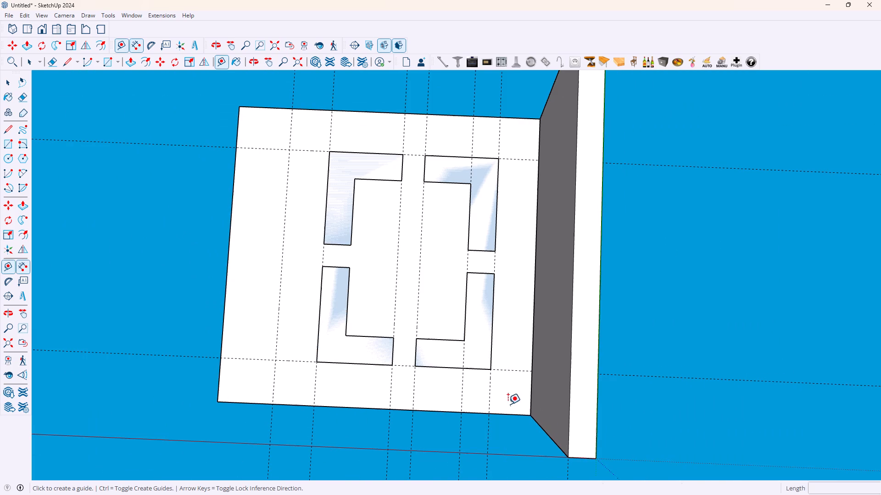
pyautogui.click(488, 391)
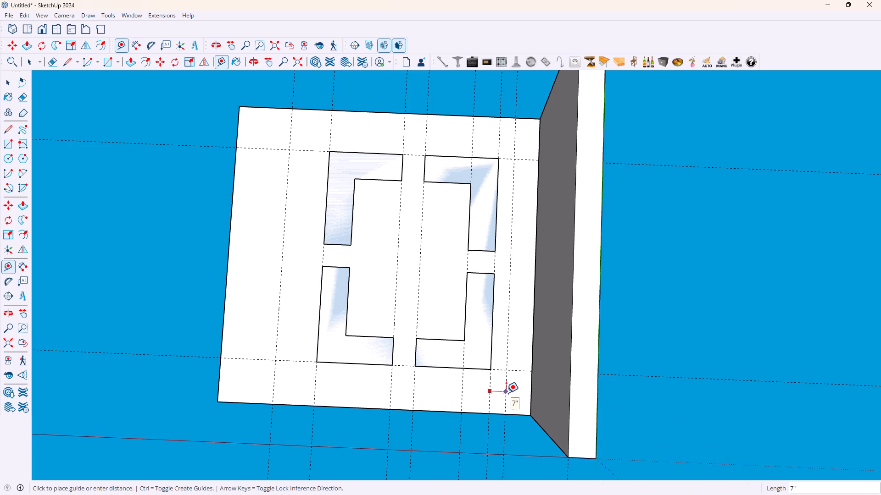
pyautogui.press('9')
pyautogui.press('Return')
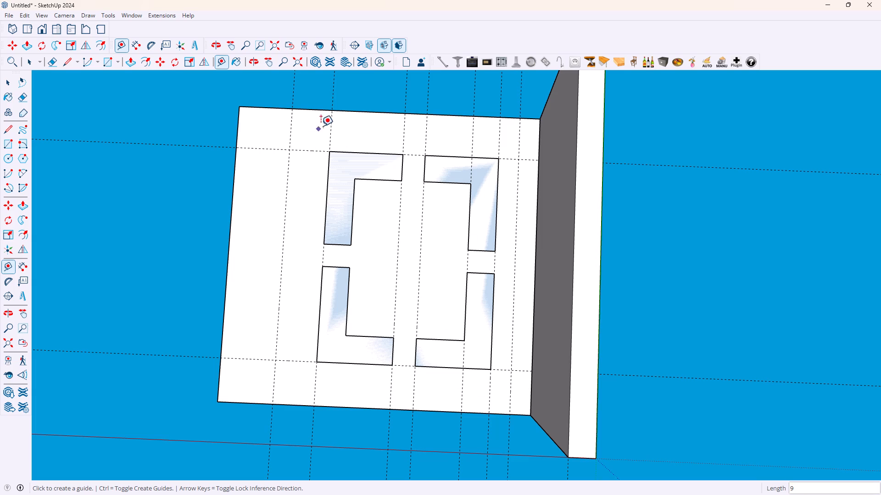
pyautogui.click(320, 110)
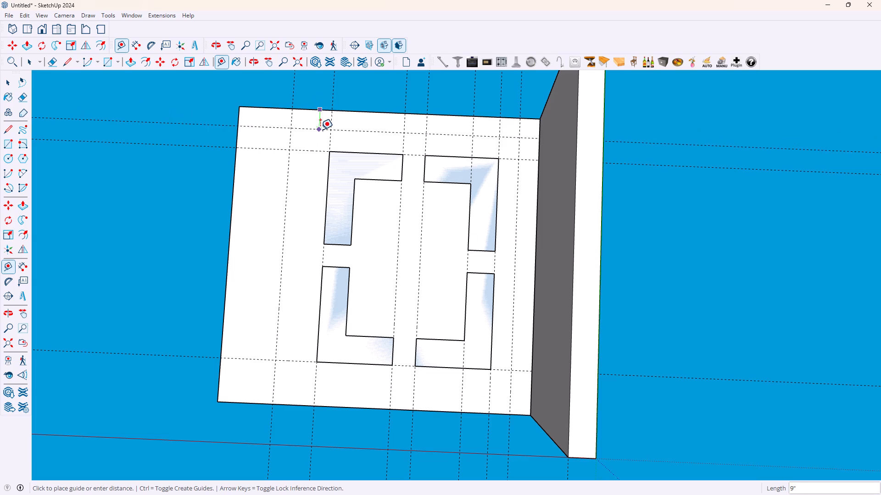
pyautogui.press('9')
pyautogui.press('Return')
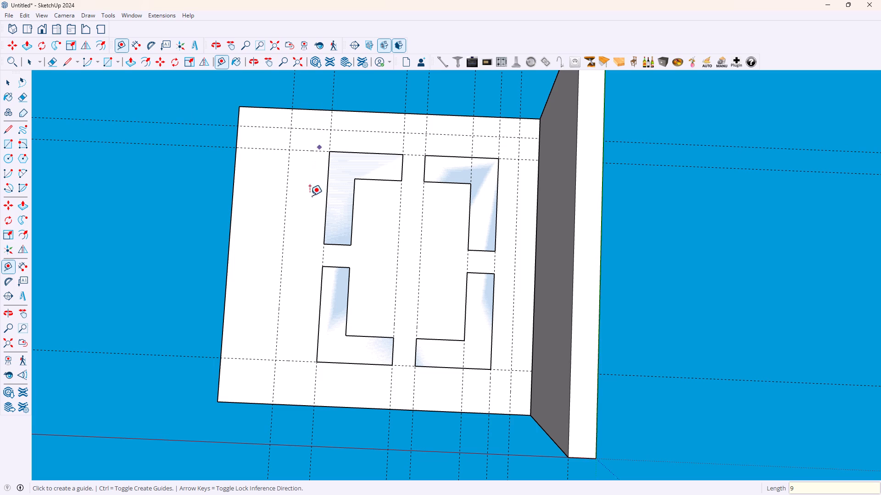
# Place guides 9" from the free-end guide toward the L-shapes and 9" inward from the panel edge nearest the red axis.
pyautogui.click(272, 383)
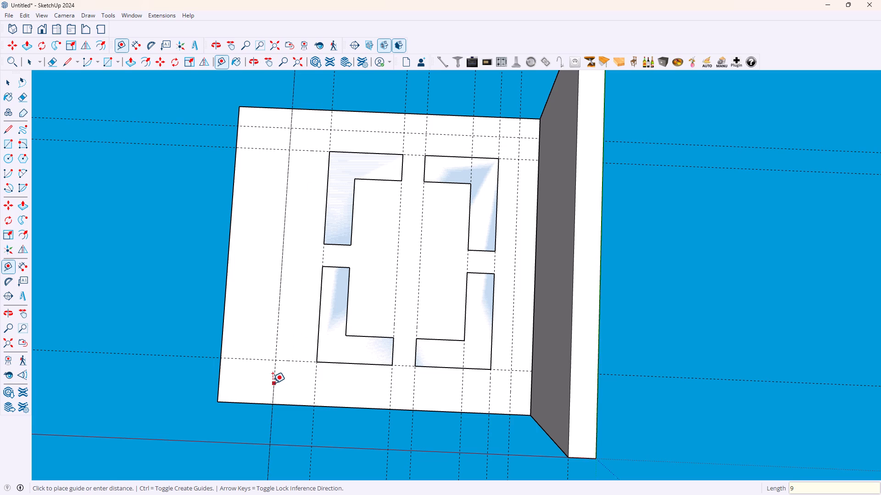
pyautogui.press('9')
pyautogui.press('Return')
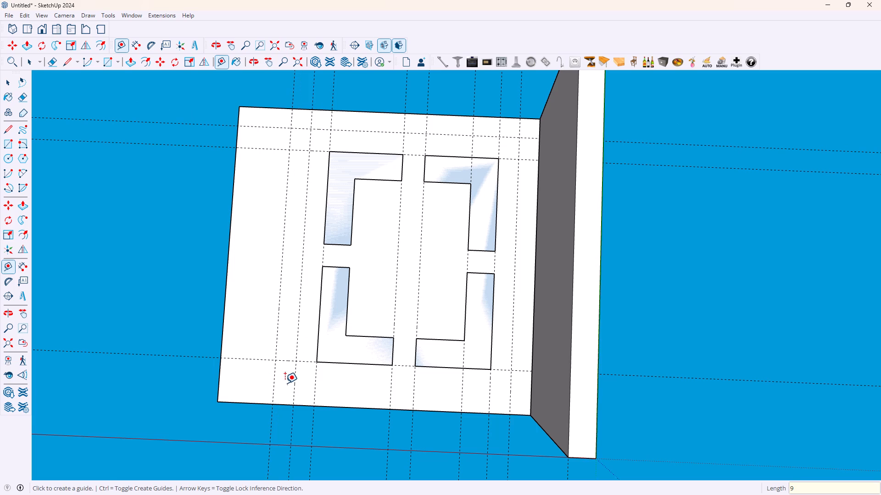
pyautogui.click(283, 403)
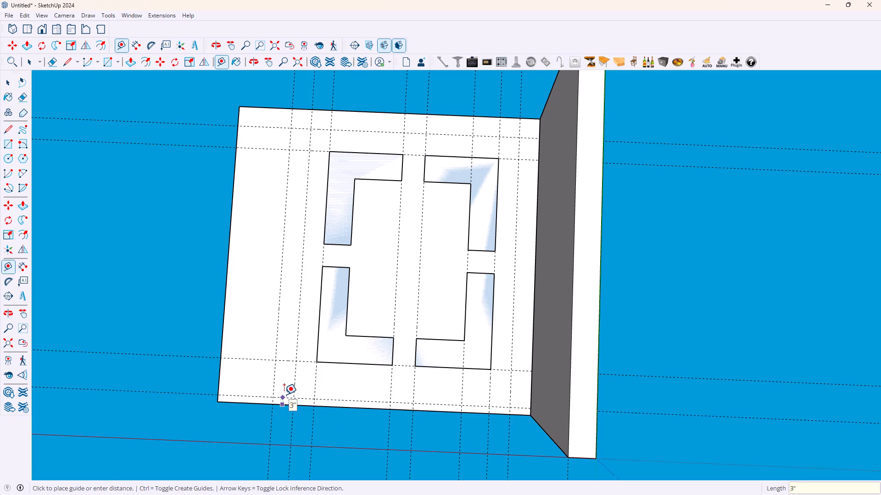
pyautogui.press('9')
pyautogui.press('Return')
pyautogui.press('space')
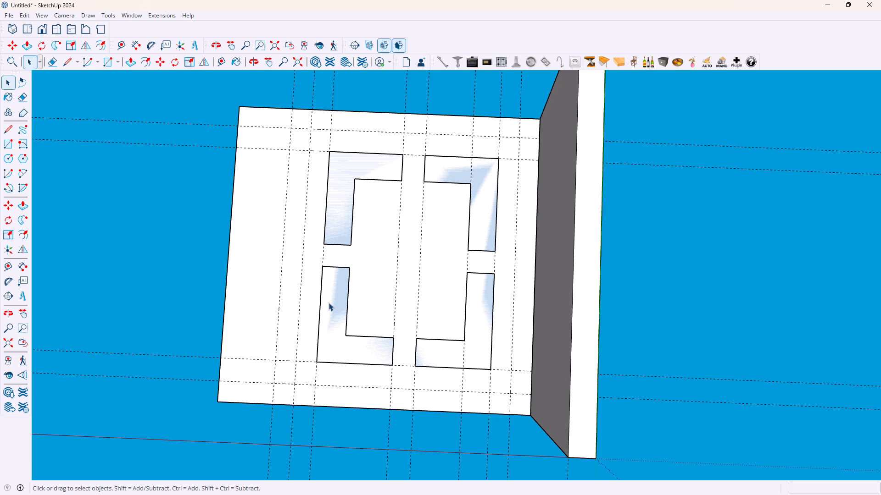
# Place a crosswise and a green-direction guide along the middle of the gaps between the L-shapes, each 5" from the adjacent L-shape ends.
pyautogui.press('t')
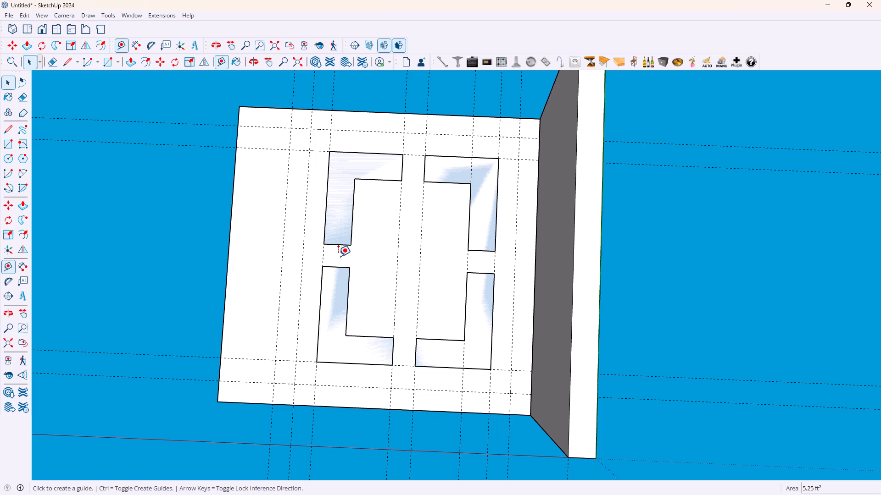
pyautogui.click(337, 246)
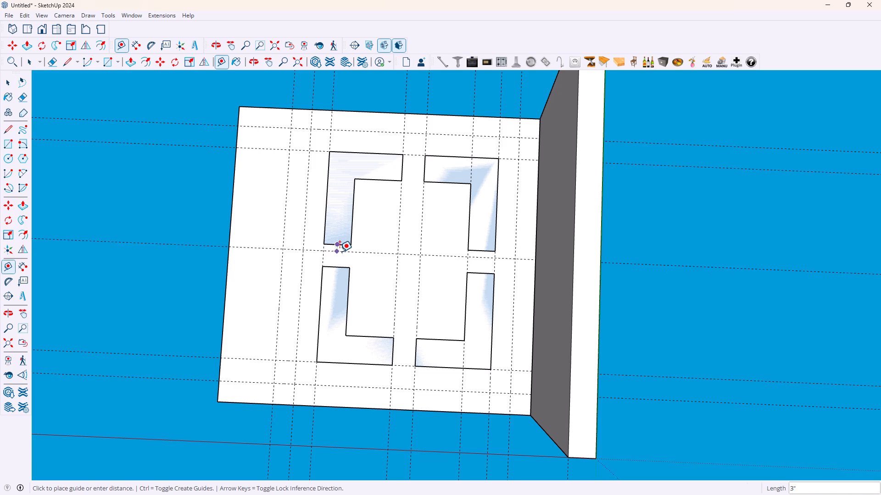
pyautogui.press('5')
pyautogui.press('Return')
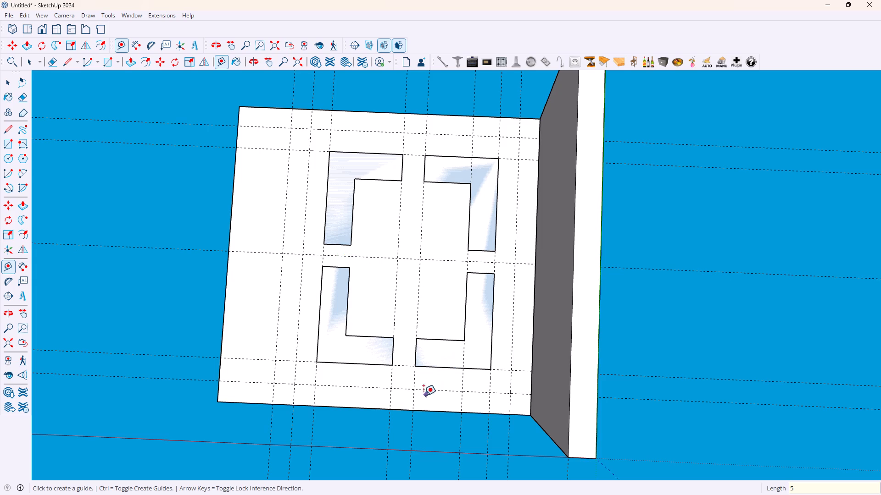
pyautogui.click(394, 318)
pyautogui.press('5')
pyautogui.press('Return')
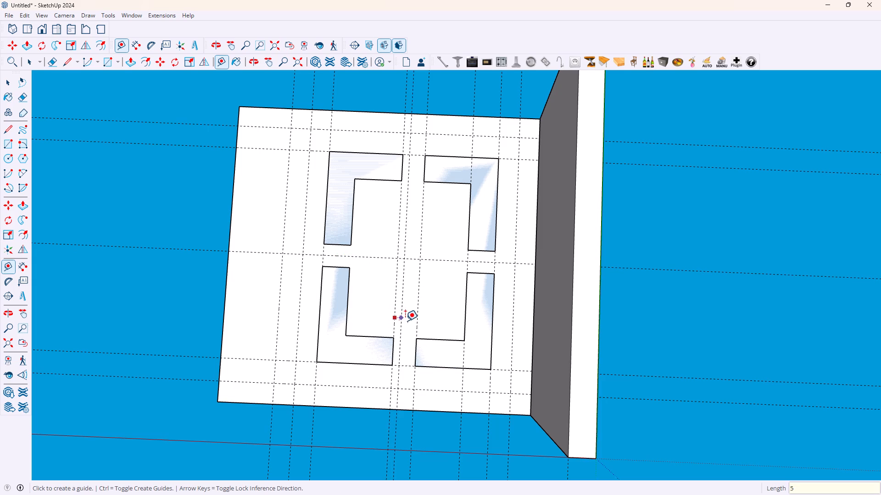
pyautogui.press('space')
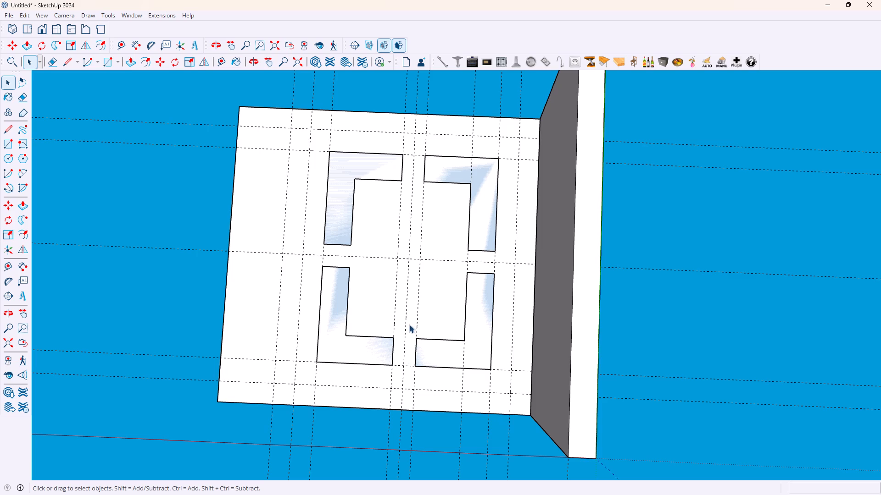
# Erase the two green-direction guides along the L-shape ends, on either side of the panel's middle guide.
pyautogui.click(393, 324)
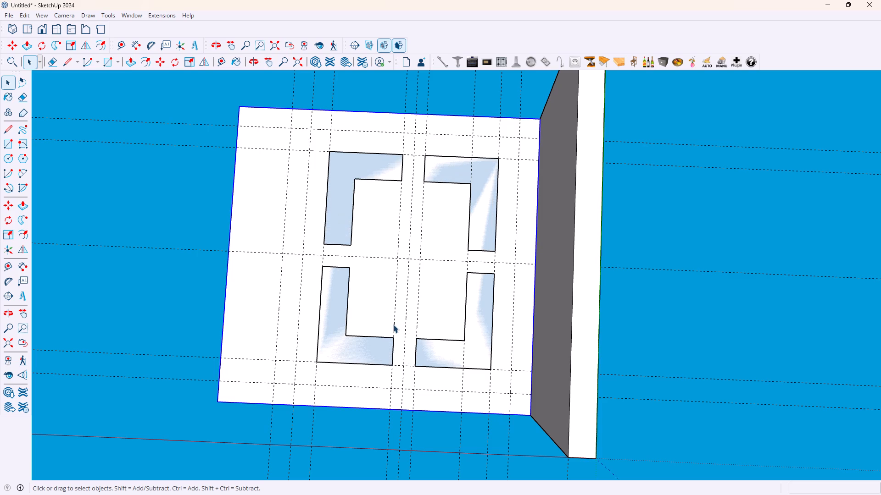
pyautogui.click(143, 288)
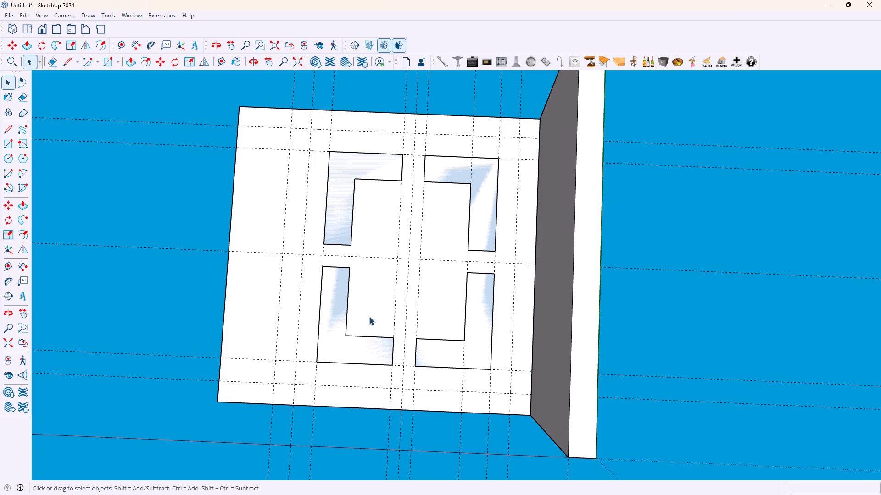
pyautogui.press('e')
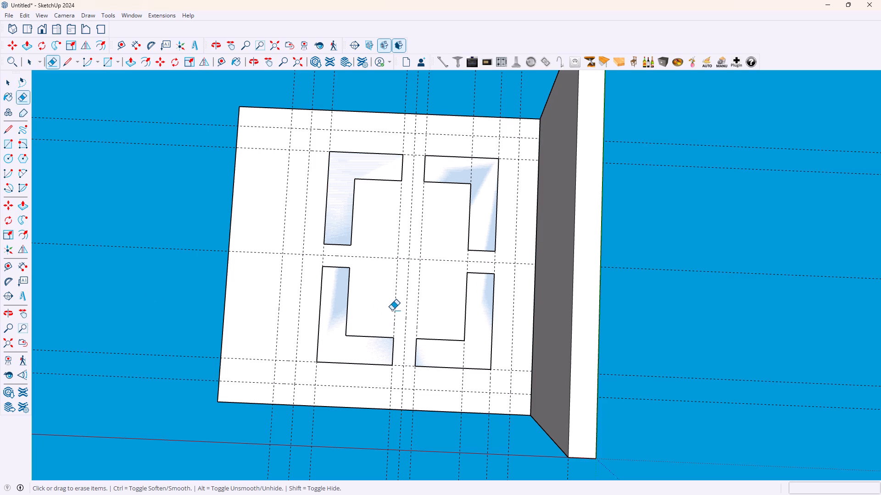
pyautogui.click(394, 310)
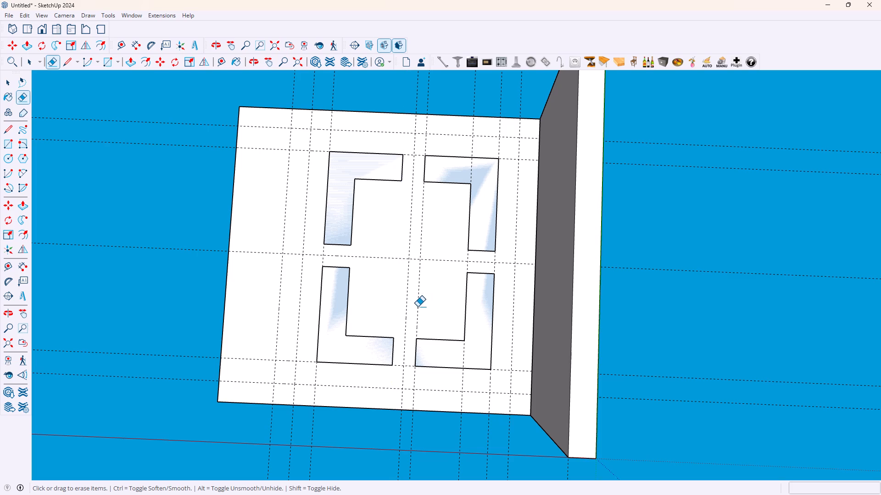
pyautogui.click(418, 307)
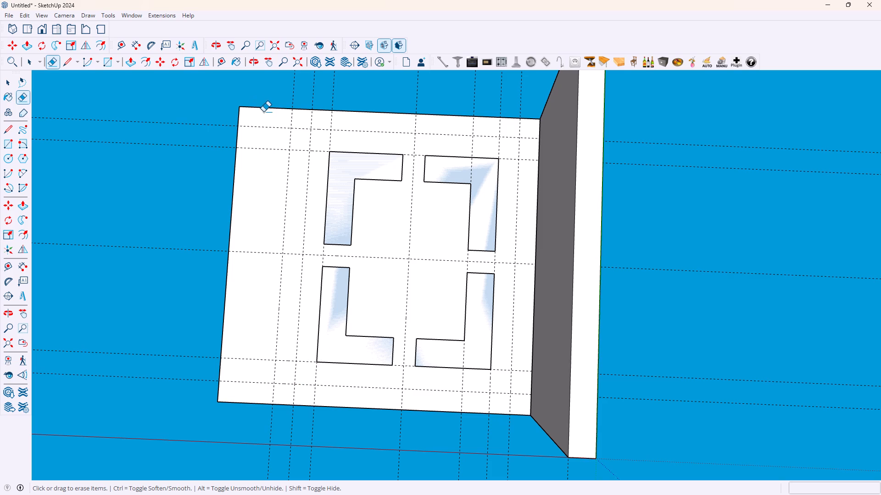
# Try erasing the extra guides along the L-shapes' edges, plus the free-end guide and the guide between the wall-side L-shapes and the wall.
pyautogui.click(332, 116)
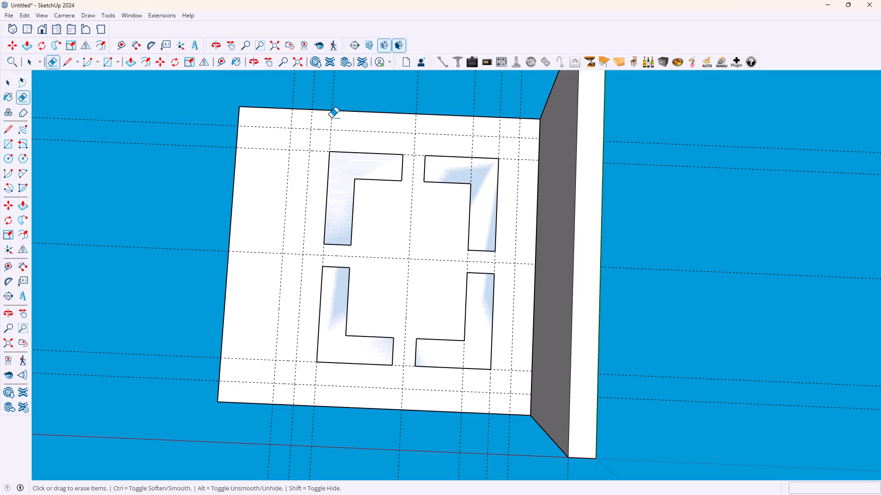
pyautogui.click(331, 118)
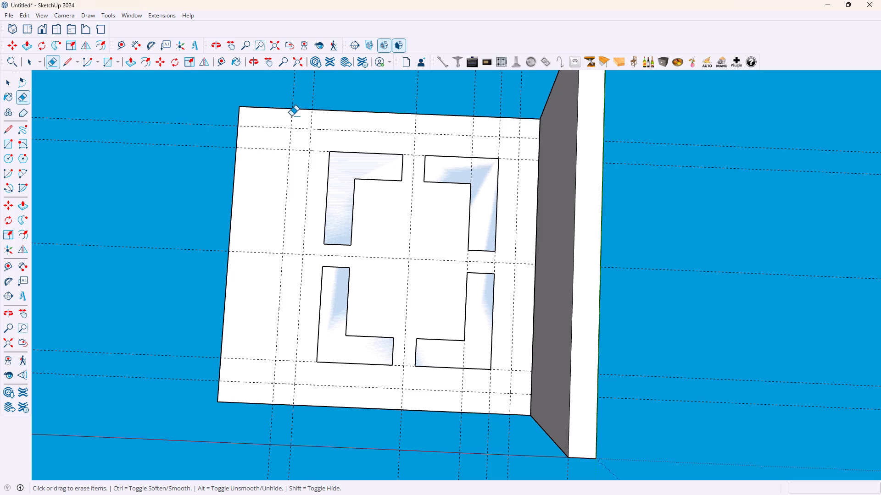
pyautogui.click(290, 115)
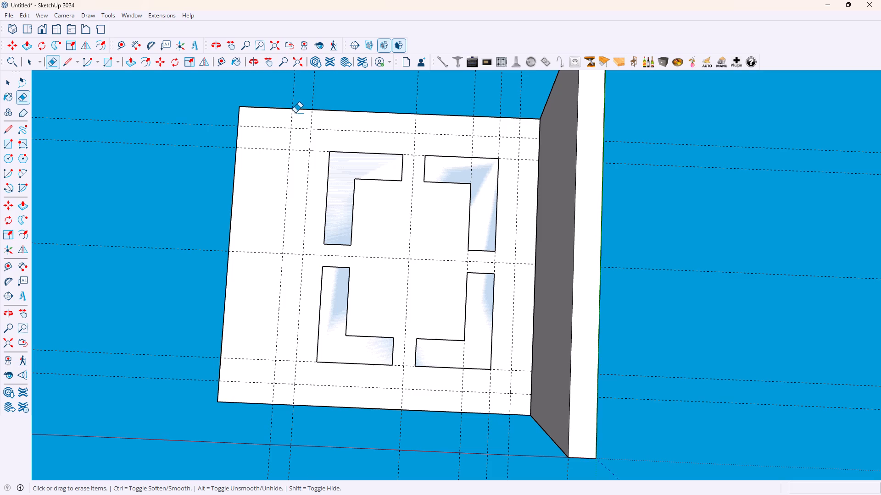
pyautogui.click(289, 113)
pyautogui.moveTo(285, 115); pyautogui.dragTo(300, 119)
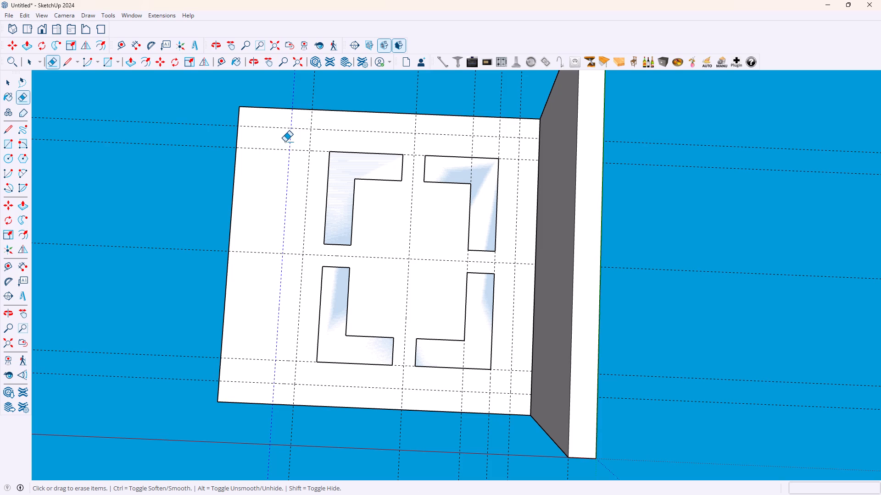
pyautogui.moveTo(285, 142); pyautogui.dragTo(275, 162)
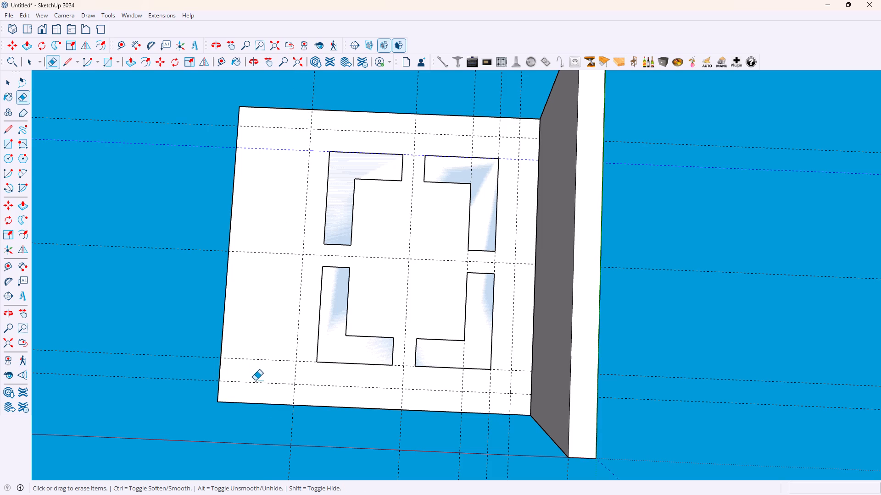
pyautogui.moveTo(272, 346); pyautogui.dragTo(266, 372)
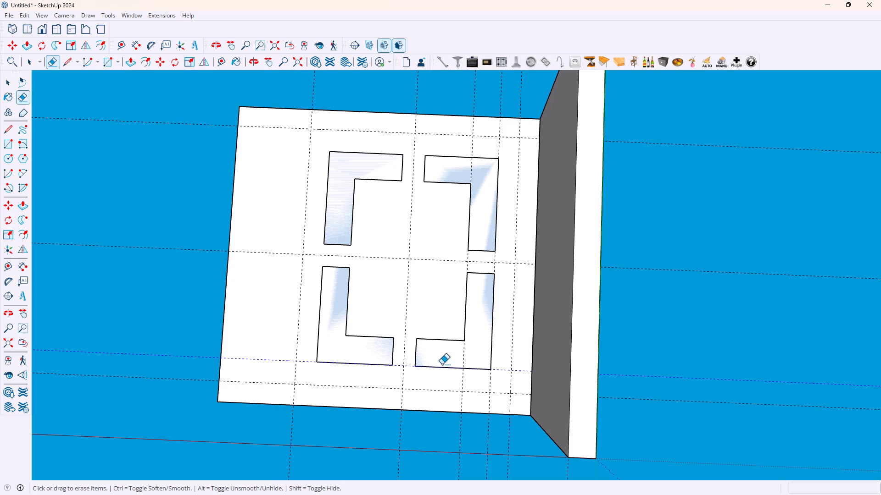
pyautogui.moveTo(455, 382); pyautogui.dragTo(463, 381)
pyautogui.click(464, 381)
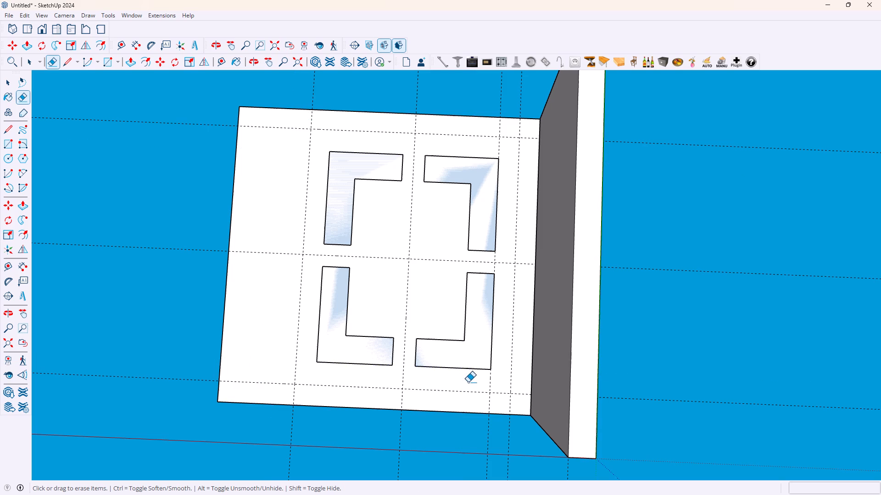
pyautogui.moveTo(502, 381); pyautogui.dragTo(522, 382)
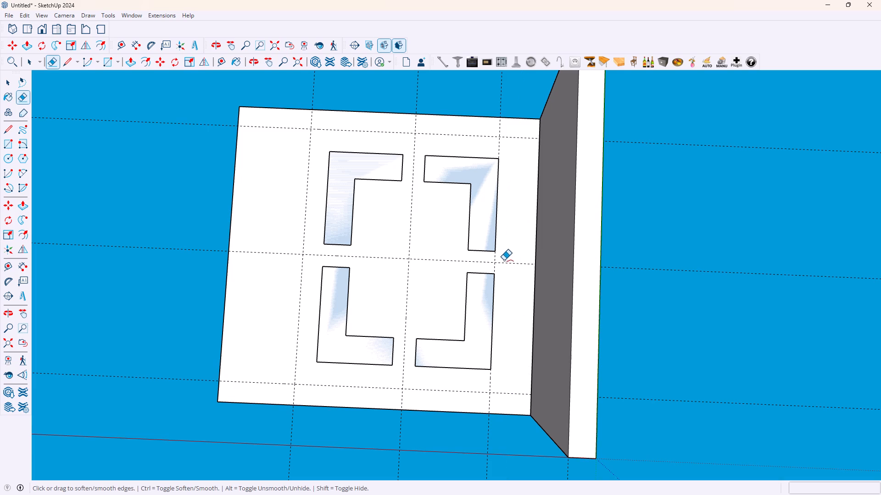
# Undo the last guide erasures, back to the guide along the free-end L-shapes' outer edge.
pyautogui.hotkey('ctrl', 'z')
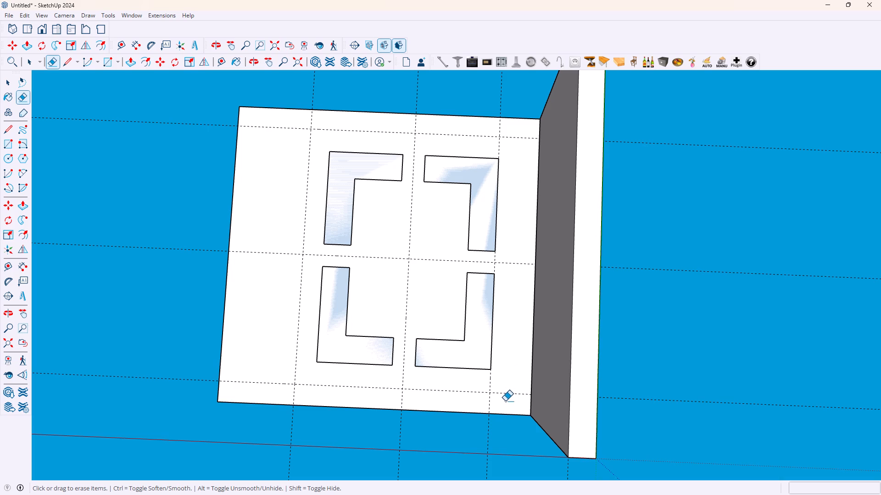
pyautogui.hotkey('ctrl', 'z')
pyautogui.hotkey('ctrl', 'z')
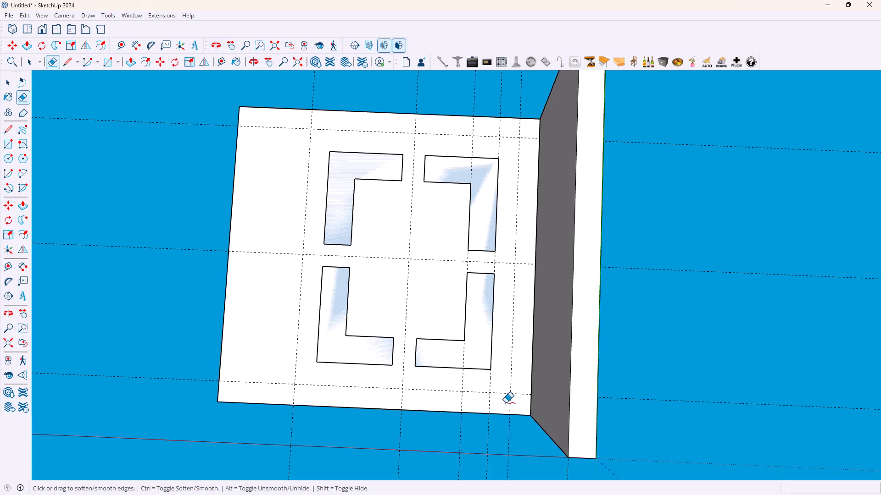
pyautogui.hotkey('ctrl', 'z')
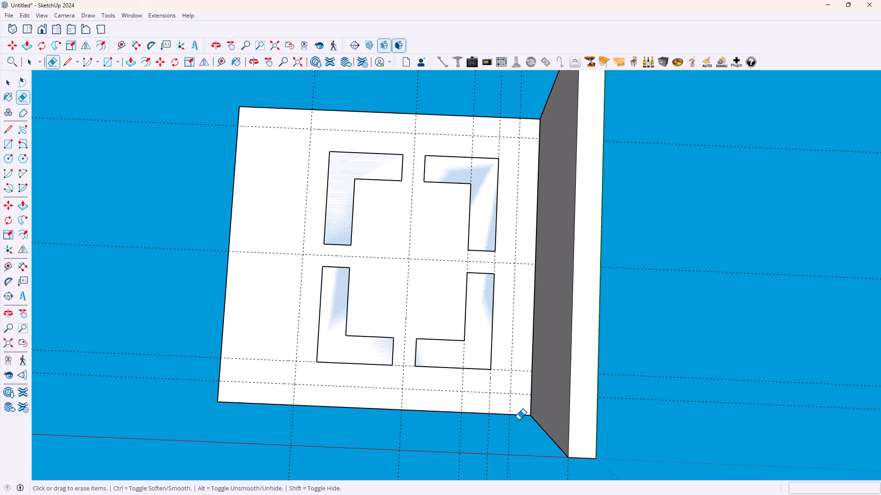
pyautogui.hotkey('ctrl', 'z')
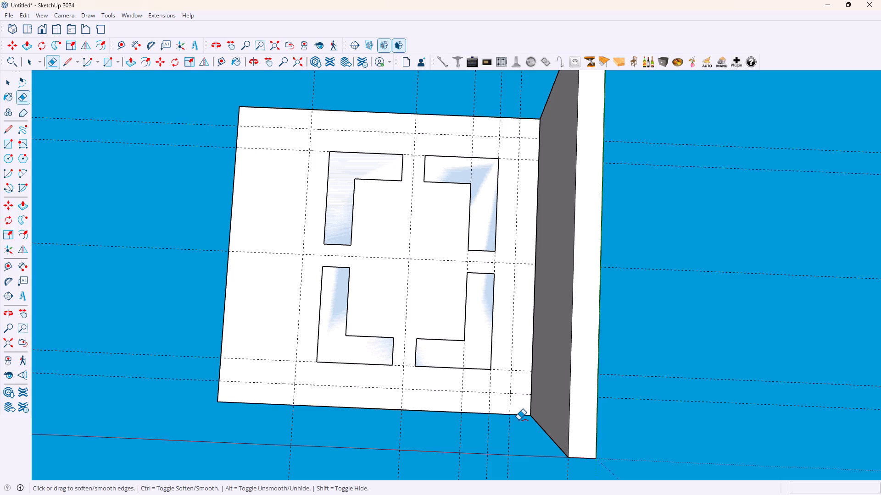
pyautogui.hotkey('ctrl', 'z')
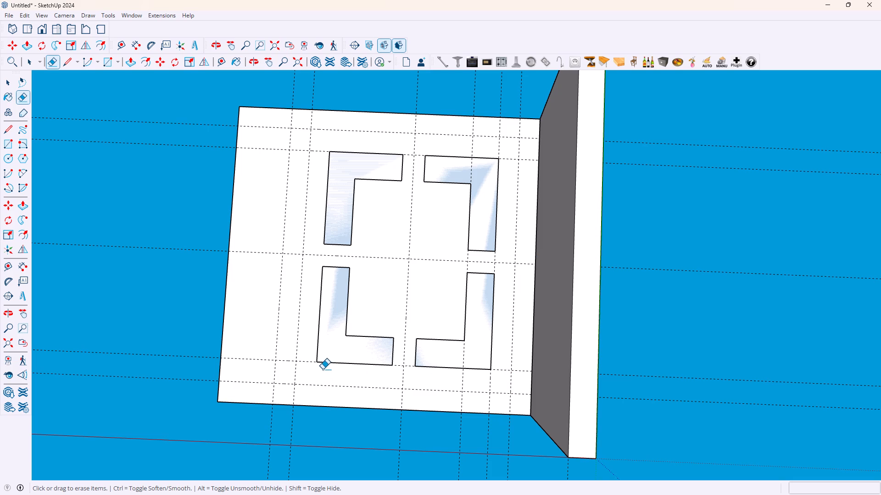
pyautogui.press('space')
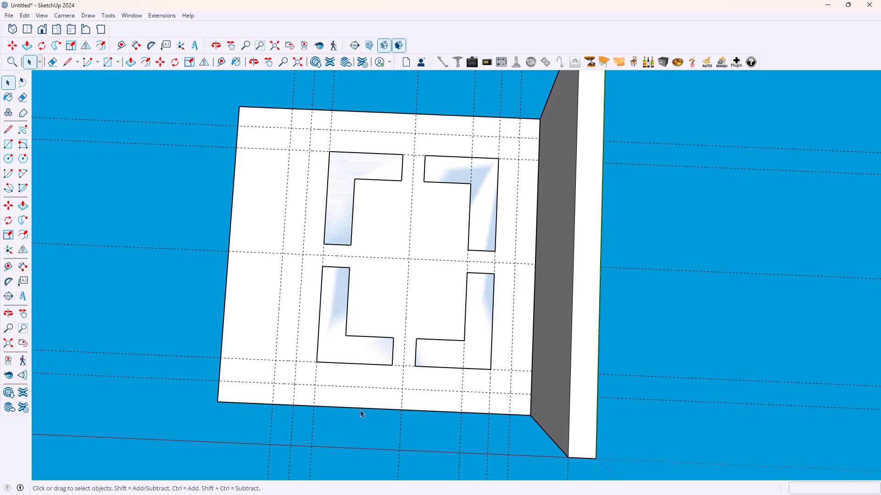
# Draw a circle of radius 47.5 mm at the guide crossing outside the L-shapes, in the free-end corner nearest the red axis.
pyautogui.press('c')
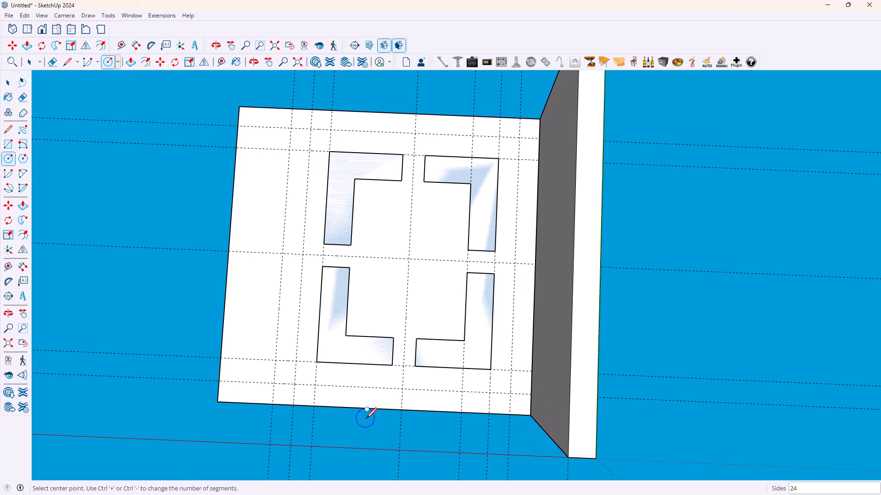
pyautogui.click(297, 383)
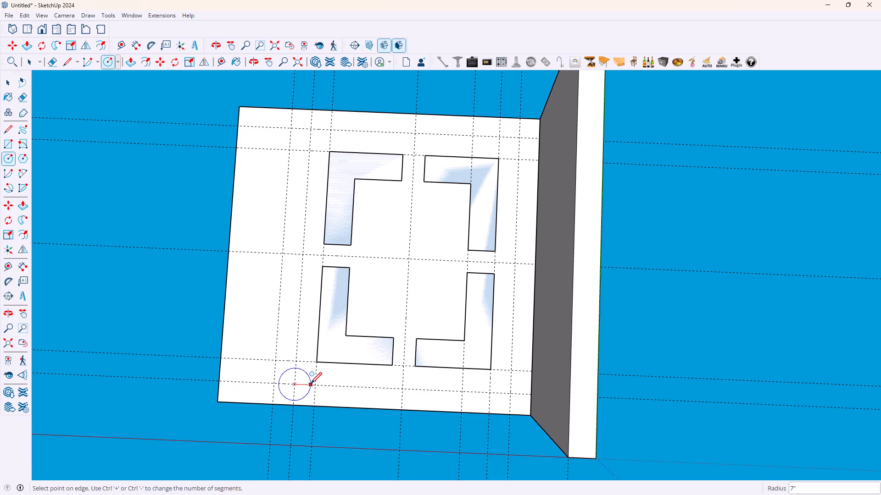
pyautogui.press('4')
pyautogui.write('7.5')
pyautogui.write('mm')
pyautogui.press('Return')
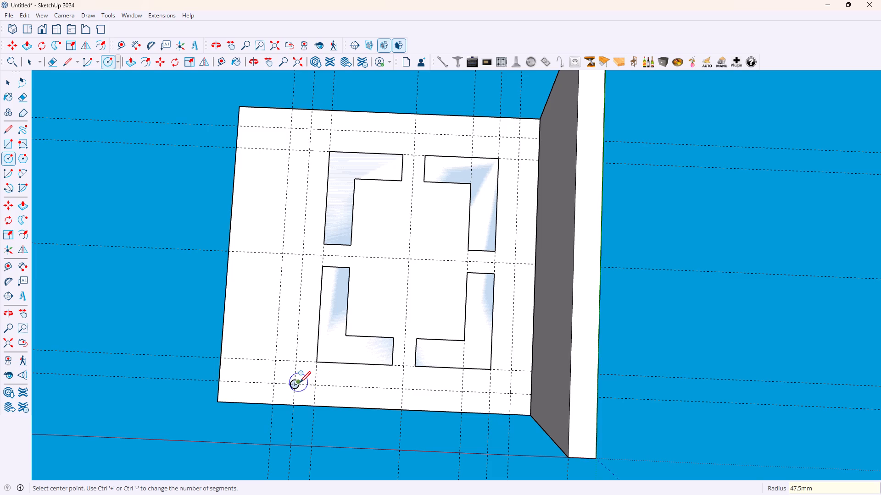
# Draw a concentric circle of about 3" radius around the 47.5 mm circle at the same guide crossing.
pyautogui.scroll(11, 299, 382)
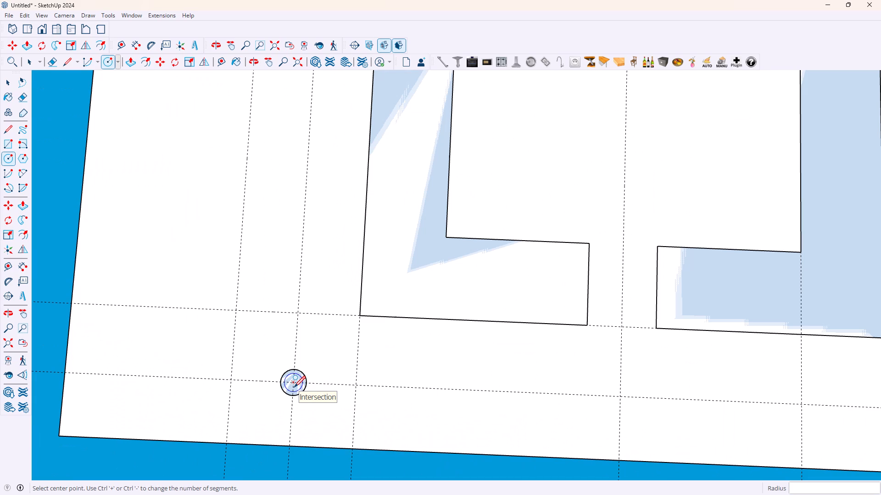
pyautogui.scroll(3, 294, 386)
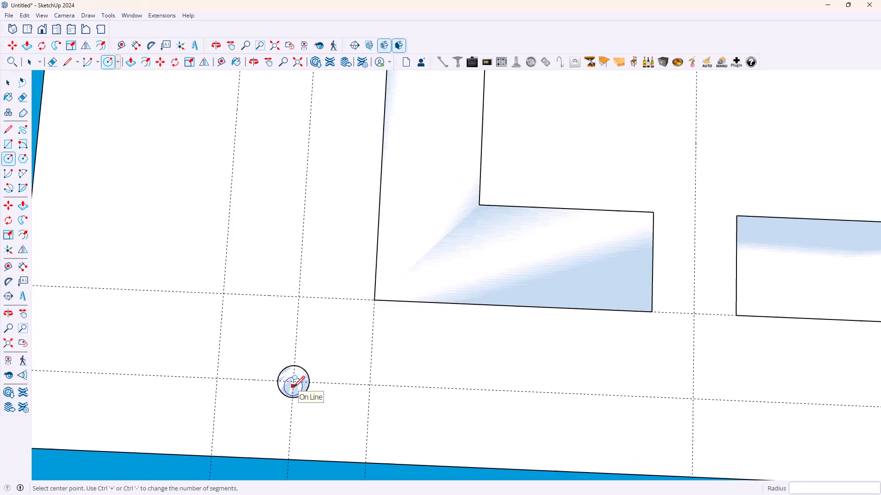
pyautogui.scroll(8, 294, 386)
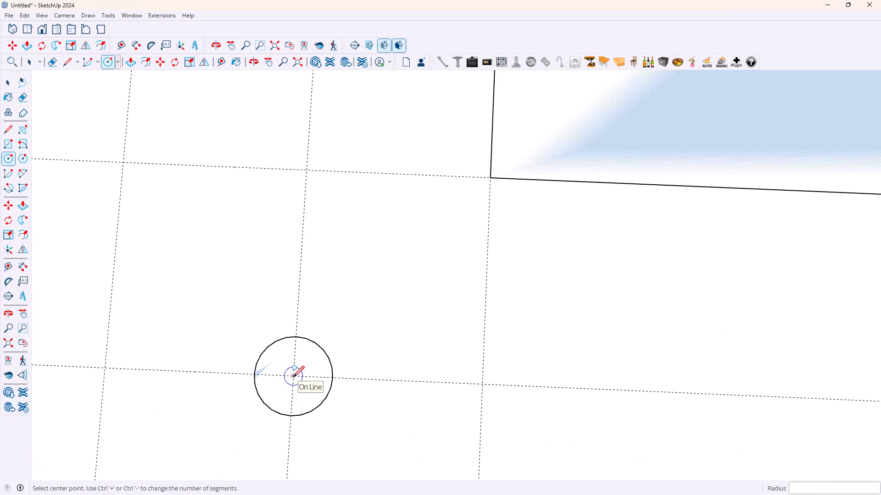
pyautogui.click(293, 376)
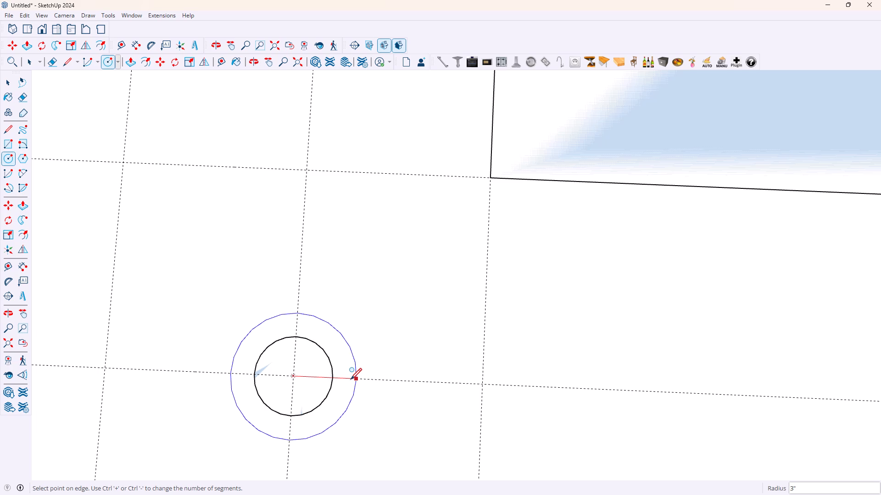
pyautogui.click(351, 379)
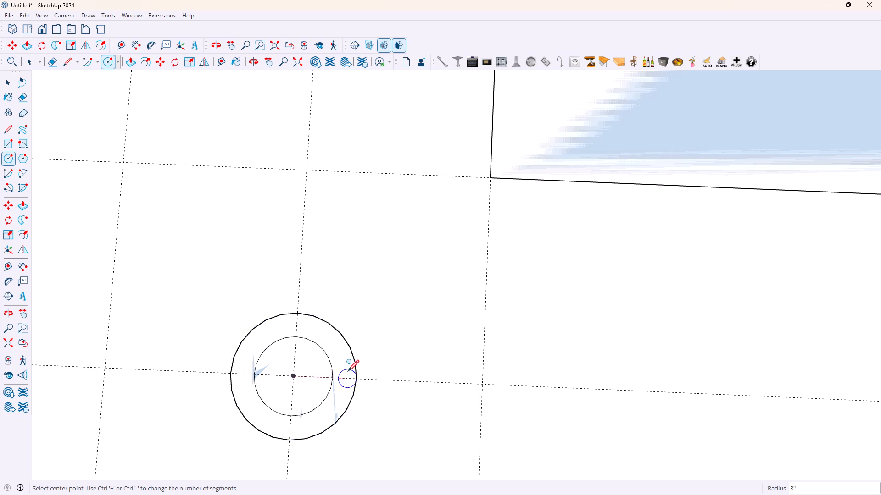
pyautogui.scroll(-4, 348, 370)
pyautogui.scroll(-20, 380, 341)
pyautogui.scroll(-5, 380, 341)
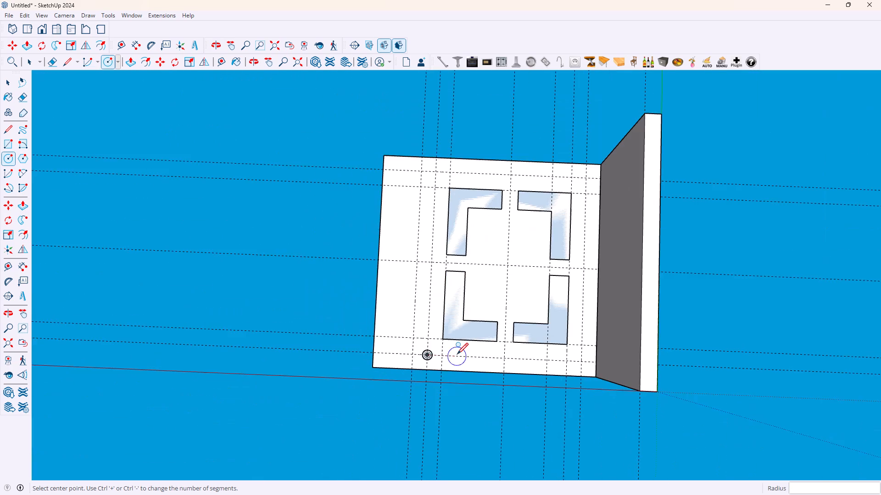
pyautogui.scroll(7, 457, 353)
pyautogui.press('space')
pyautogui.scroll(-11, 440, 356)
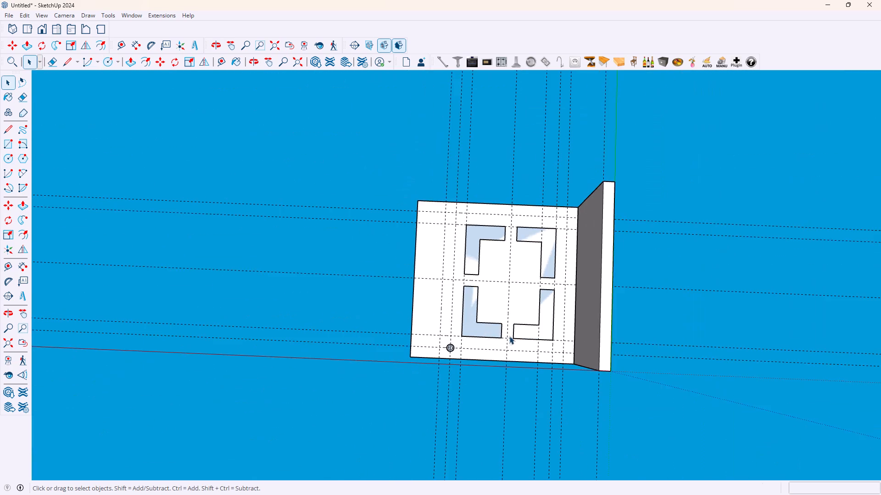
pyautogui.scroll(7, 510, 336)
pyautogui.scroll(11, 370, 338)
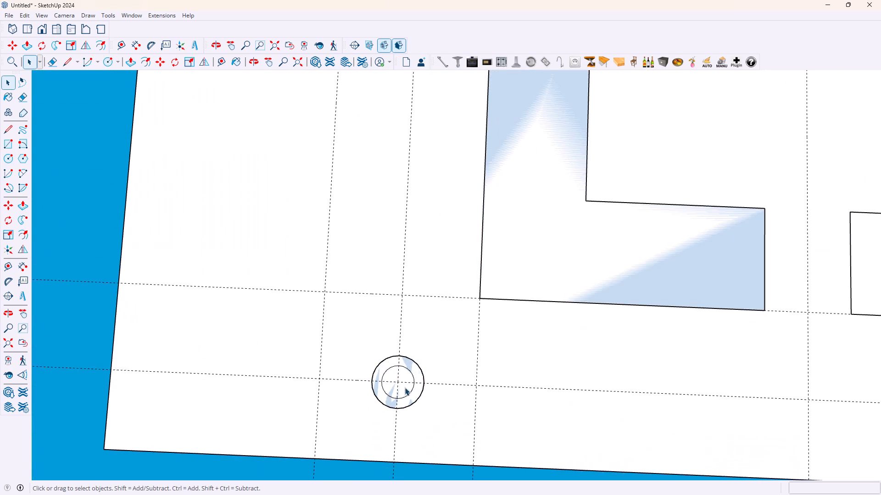
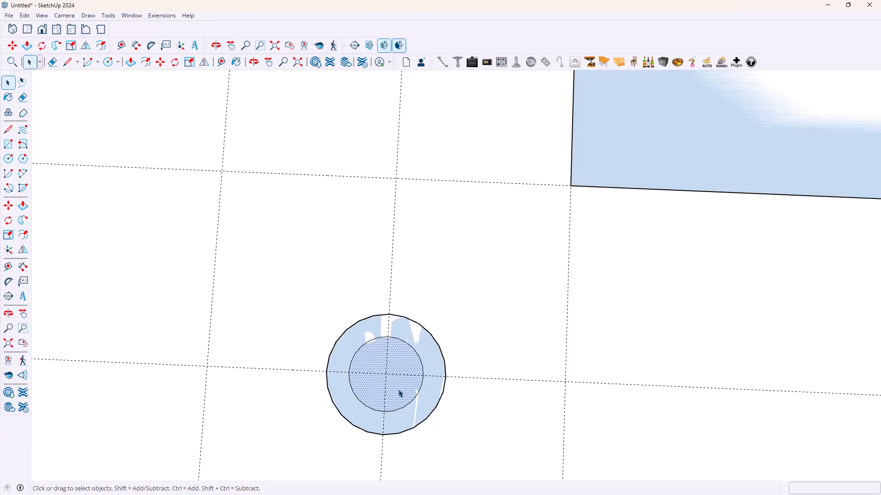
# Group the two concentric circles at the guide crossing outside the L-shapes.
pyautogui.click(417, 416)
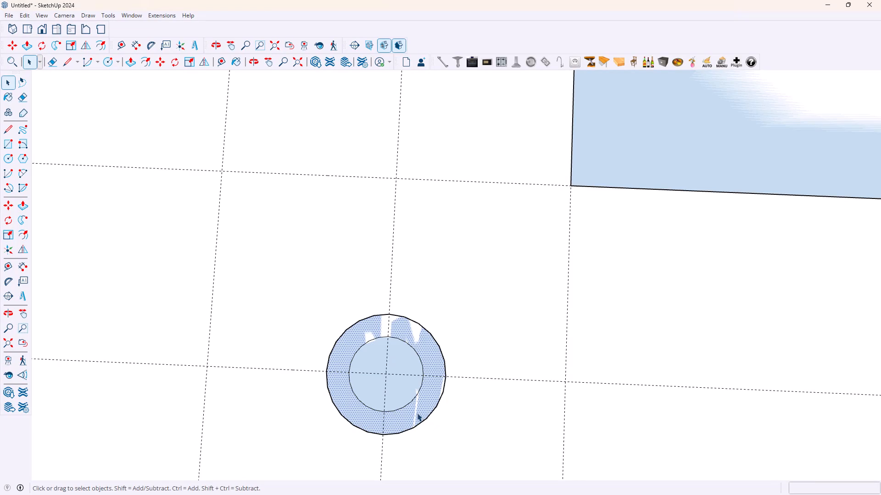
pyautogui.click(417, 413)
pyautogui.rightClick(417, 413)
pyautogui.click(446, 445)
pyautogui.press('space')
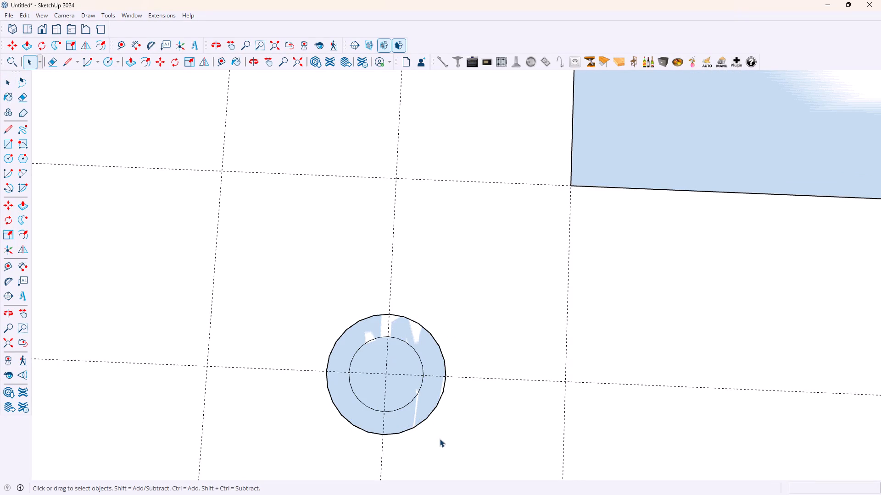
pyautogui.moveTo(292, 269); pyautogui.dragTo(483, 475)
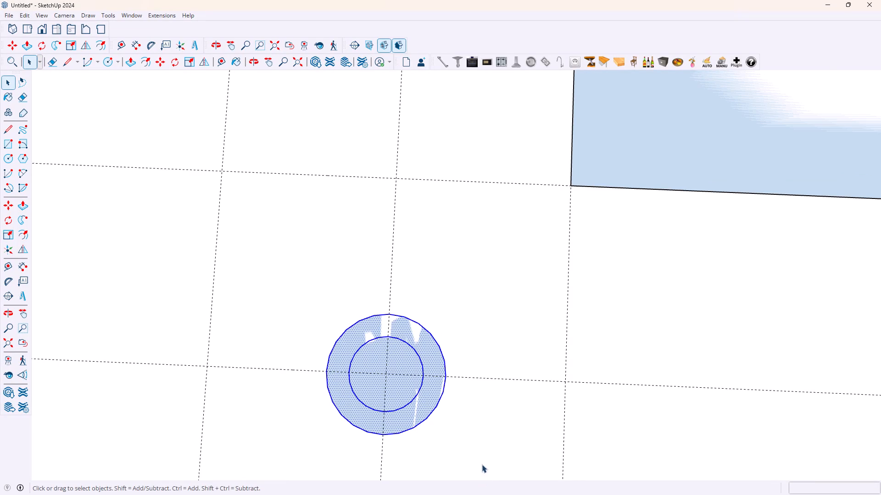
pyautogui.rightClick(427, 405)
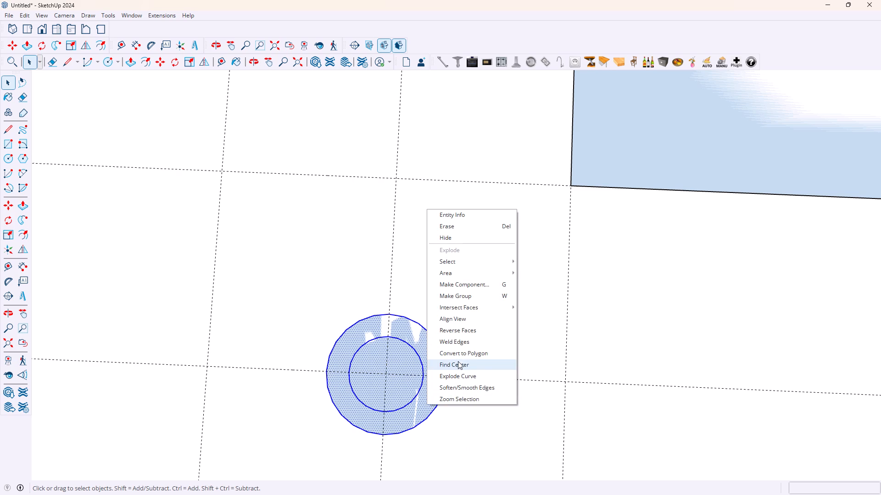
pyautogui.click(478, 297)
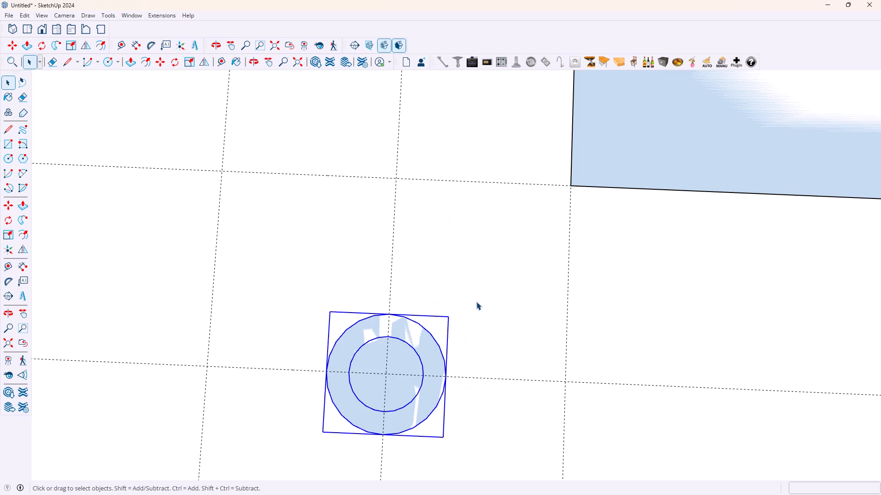
# Delete the grouped concentric circles at the guide crossing.
pyautogui.click(421, 381)
pyautogui.press('Delete')
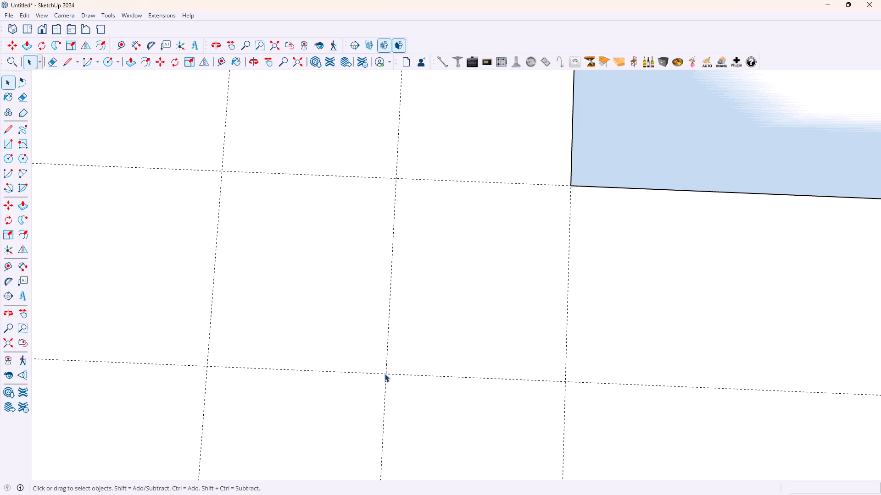
# Set the Circle tool to 100 sides.
pyautogui.press('c')
pyautogui.click(385, 374)
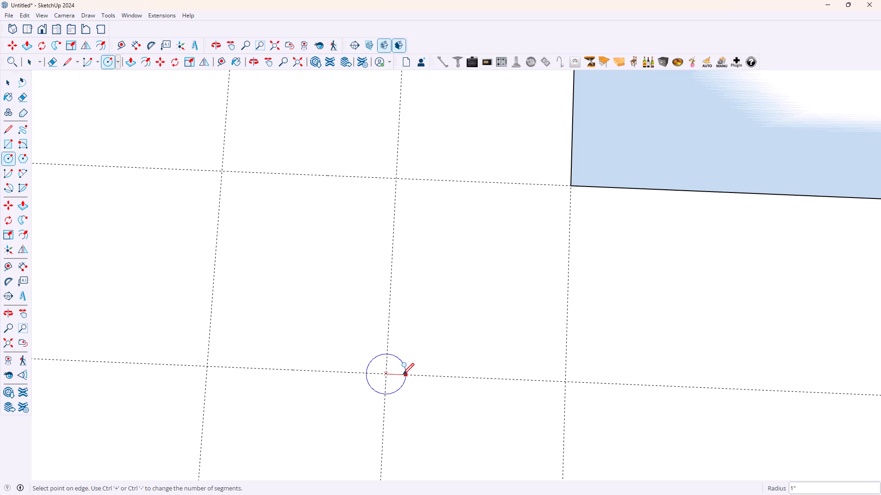
pyautogui.press('Escape')
pyautogui.write('100')
pyautogui.press('Return')
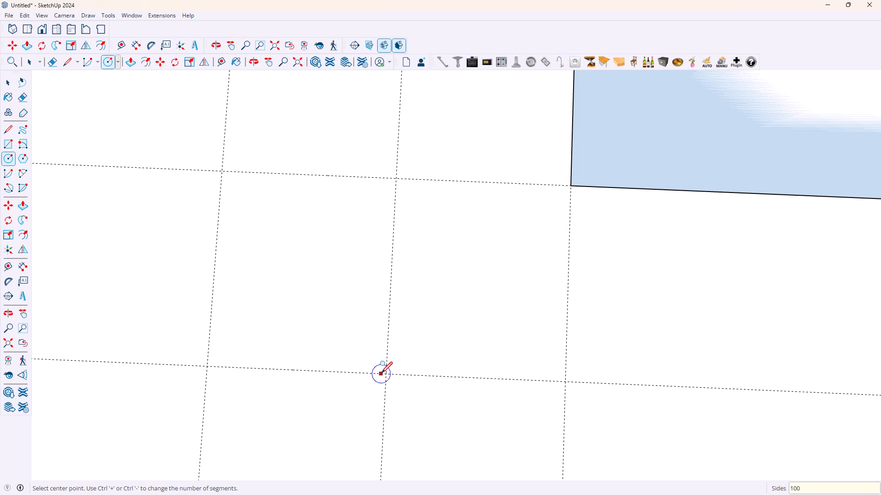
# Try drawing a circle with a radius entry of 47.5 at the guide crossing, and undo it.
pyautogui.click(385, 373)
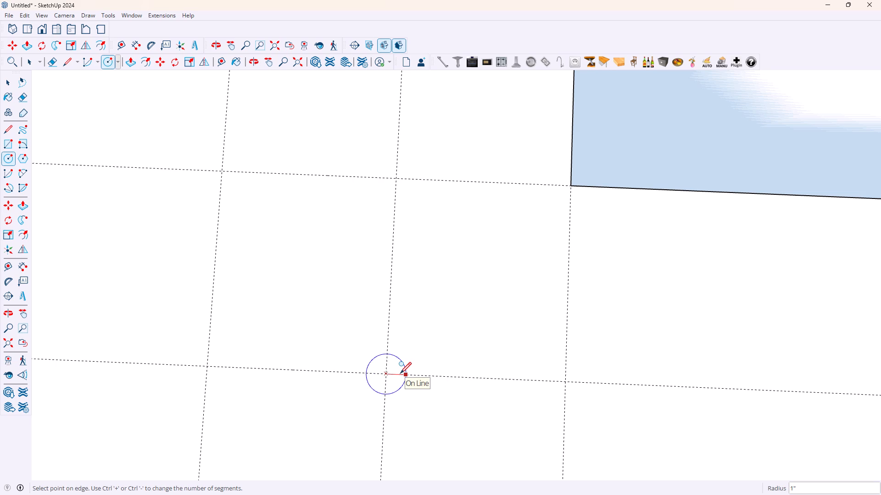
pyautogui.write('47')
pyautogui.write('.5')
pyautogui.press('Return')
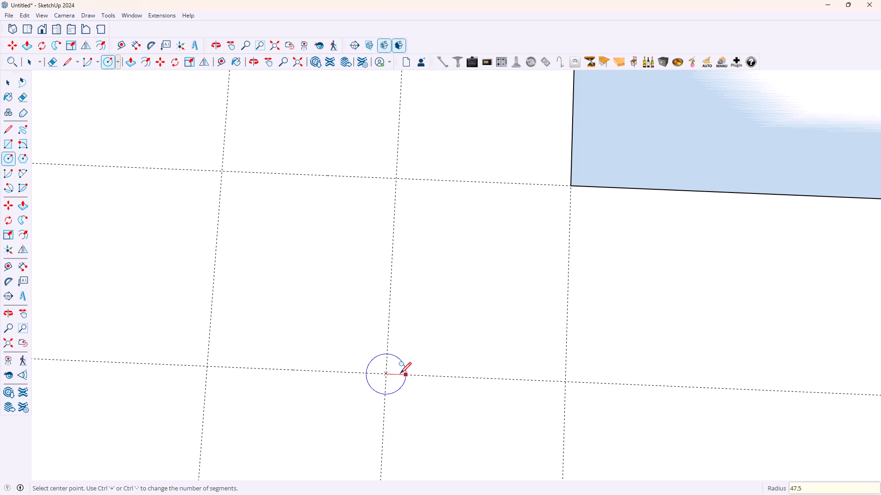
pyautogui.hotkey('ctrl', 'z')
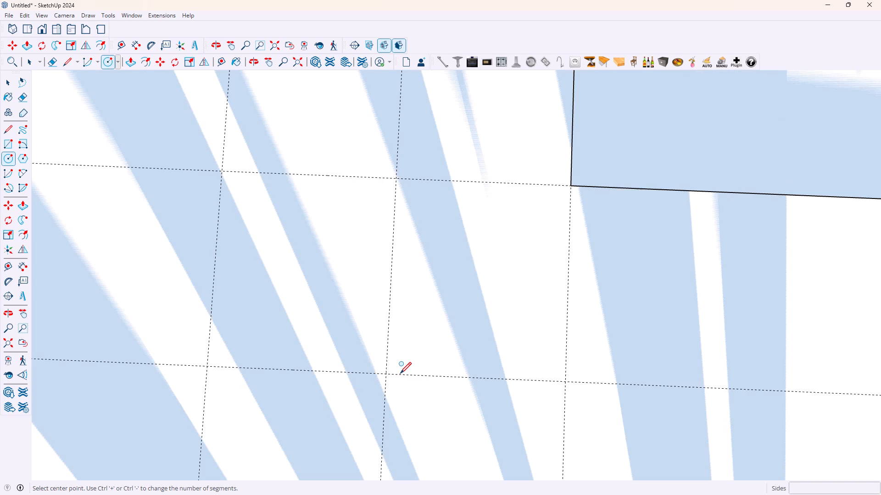
# Draw a 100-sided circle of radius 47.5 mm centred on the guide crossing outside the L-shape's corner.
pyautogui.write('100')
pyautogui.write('100')
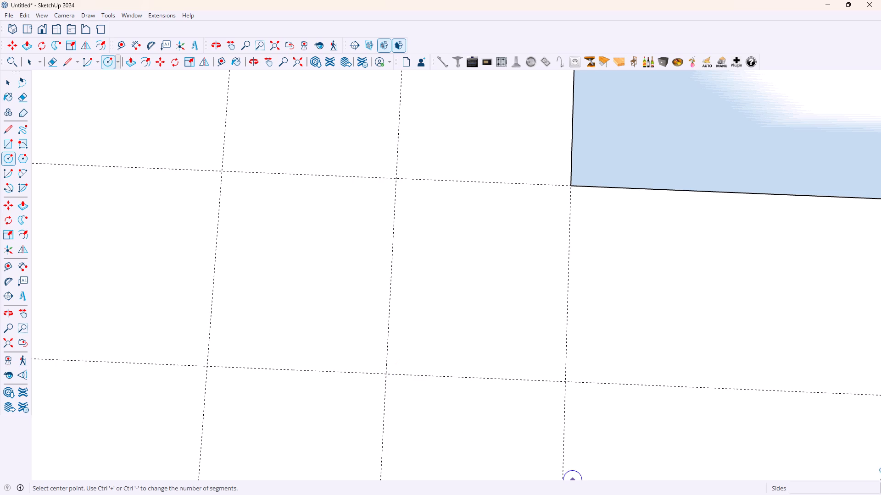
pyautogui.click(844, 485)
pyautogui.click(385, 375)
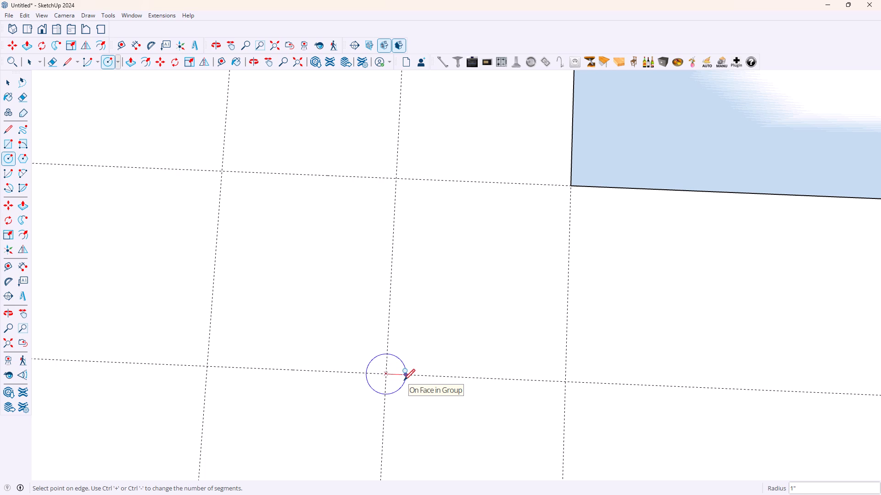
pyautogui.write('47.5mm')
pyautogui.press('Return')
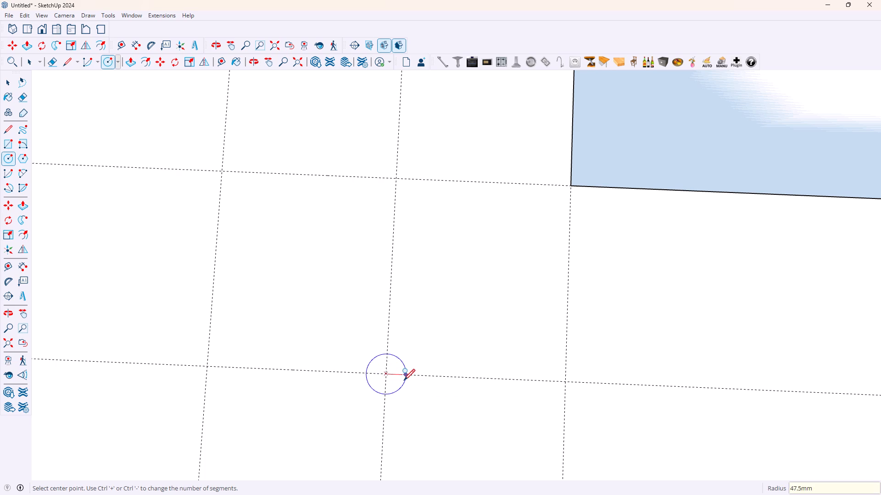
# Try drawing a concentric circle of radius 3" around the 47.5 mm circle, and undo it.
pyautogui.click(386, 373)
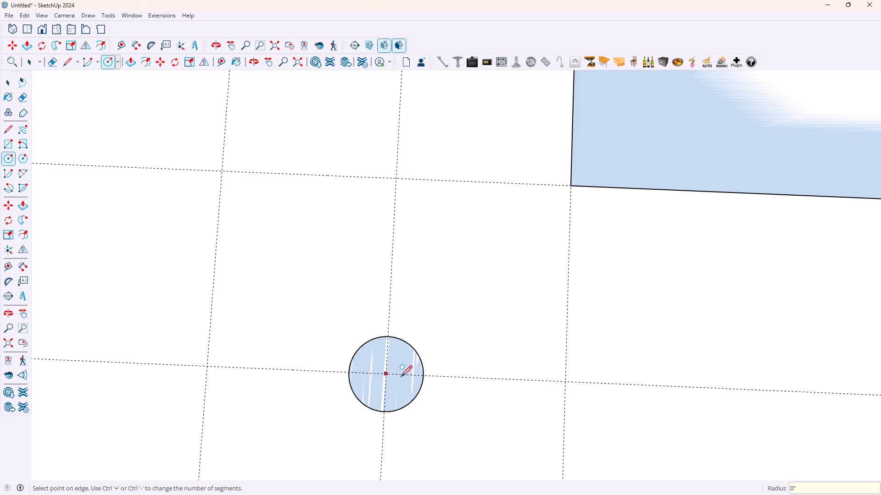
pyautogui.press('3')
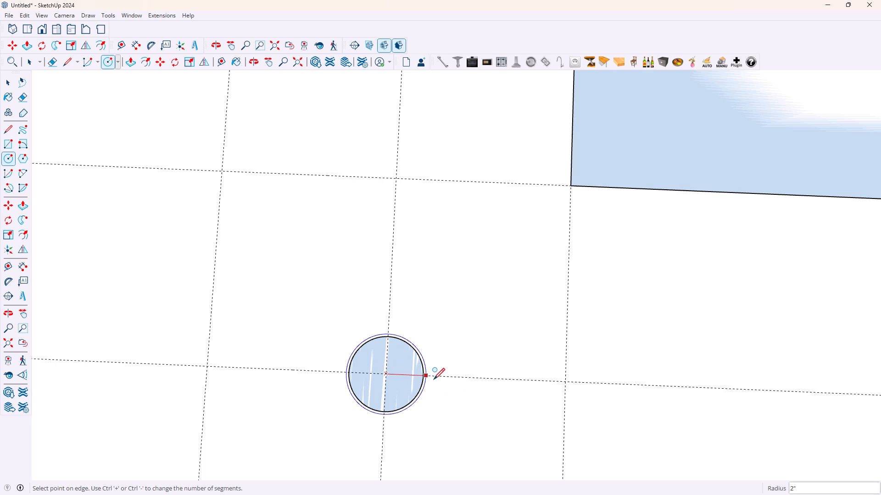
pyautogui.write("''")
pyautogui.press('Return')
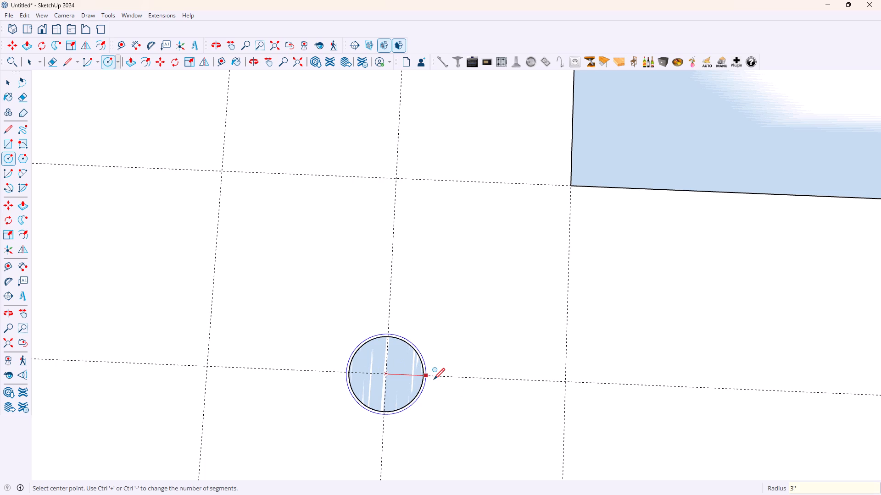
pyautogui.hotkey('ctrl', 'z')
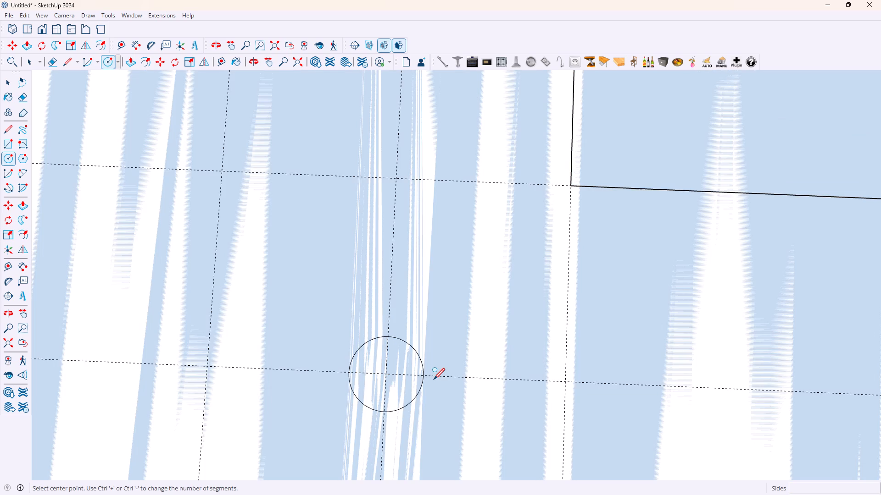
# Draw a concentric circle of about 3" radius around the 47.5 mm circle at the guide crossing.
pyautogui.click(385, 375)
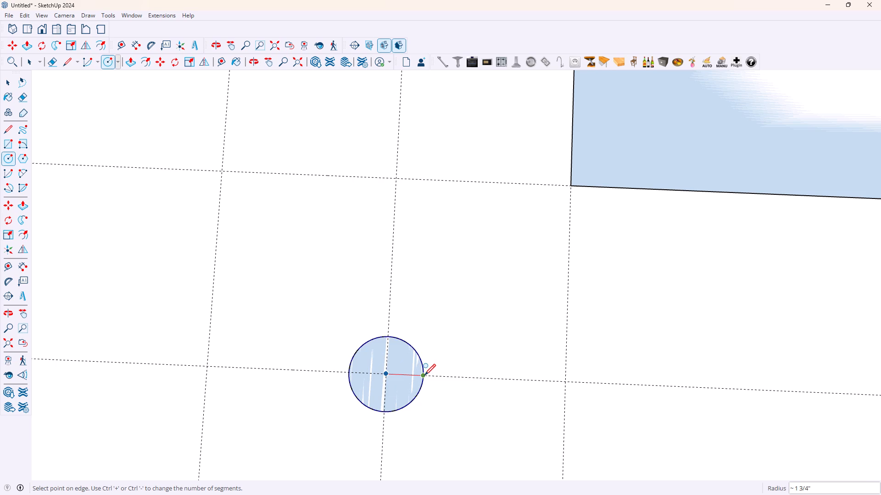
pyautogui.press('Return')
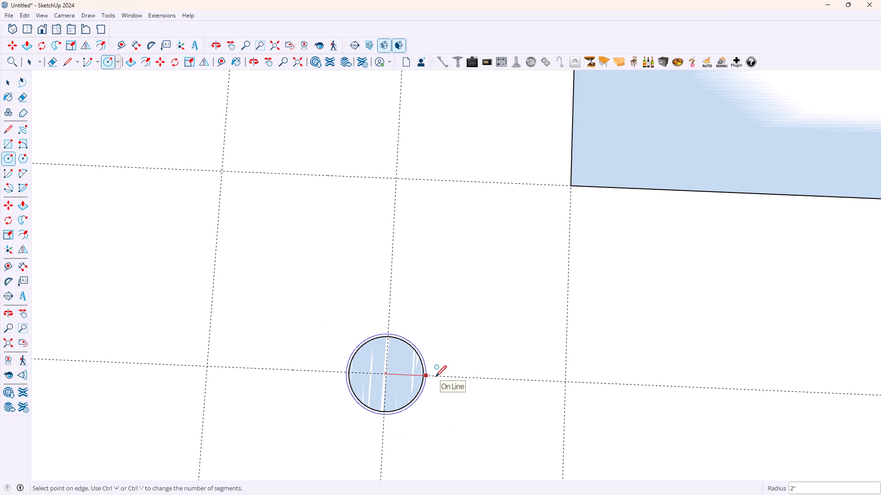
pyautogui.click(436, 376)
pyautogui.press('space')
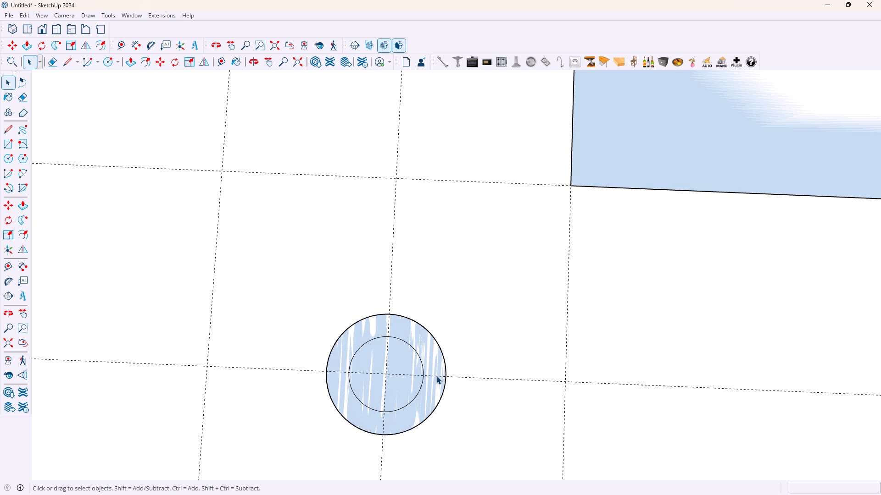
# Group the two smooth concentric circles together with their faces as one light fixture.
pyautogui.click(428, 389)
pyautogui.press('space')
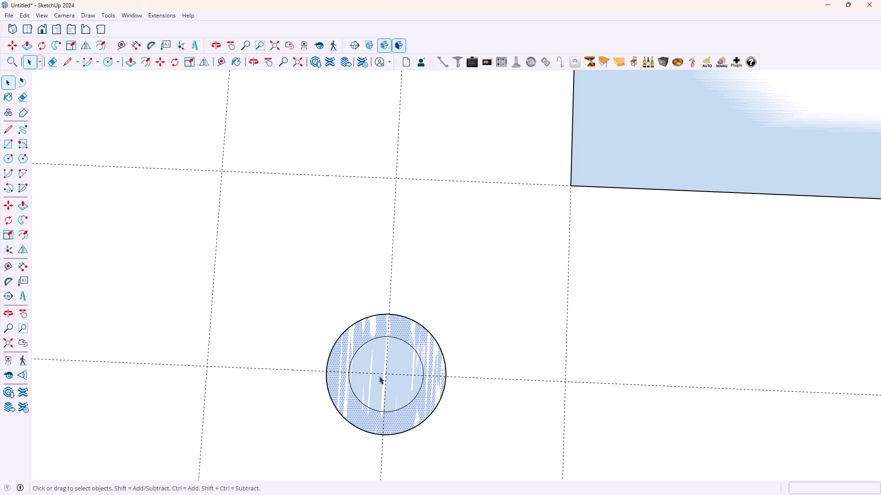
pyautogui.moveTo(286, 286); pyautogui.dragTo(482, 456)
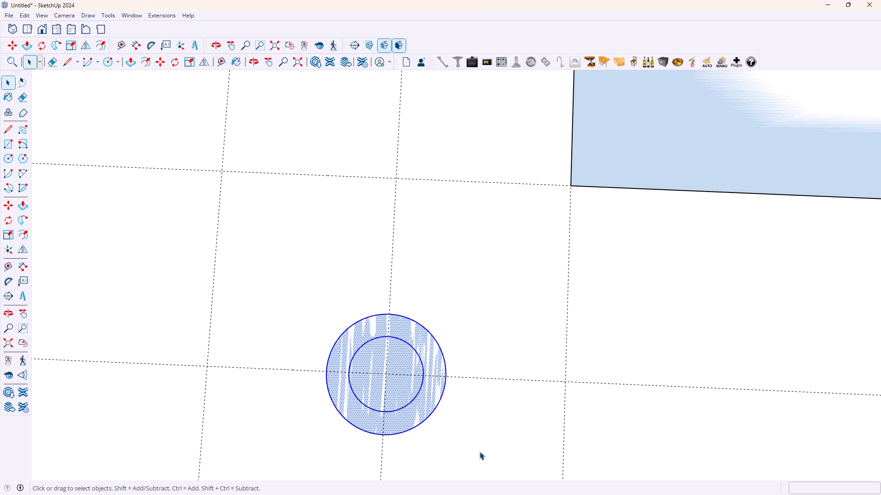
pyautogui.press('g')
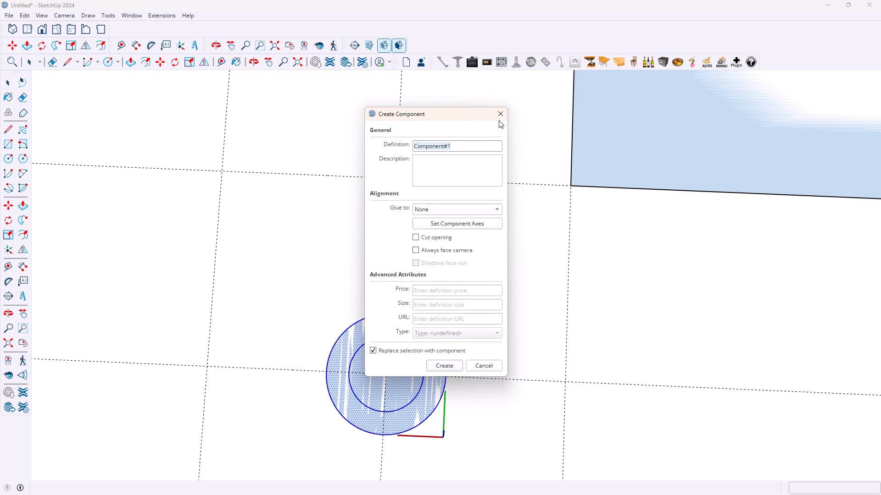
pyautogui.click(500, 112)
pyautogui.press('w')
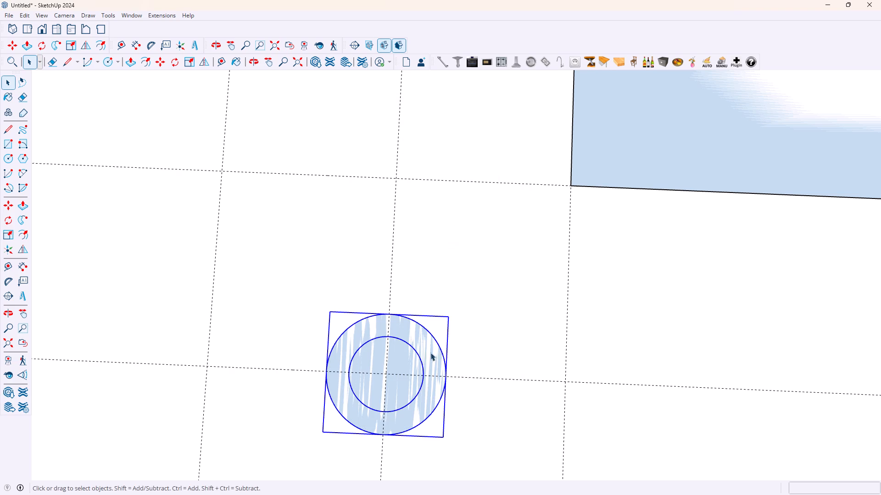
pyautogui.press('space')
pyautogui.click(482, 407)
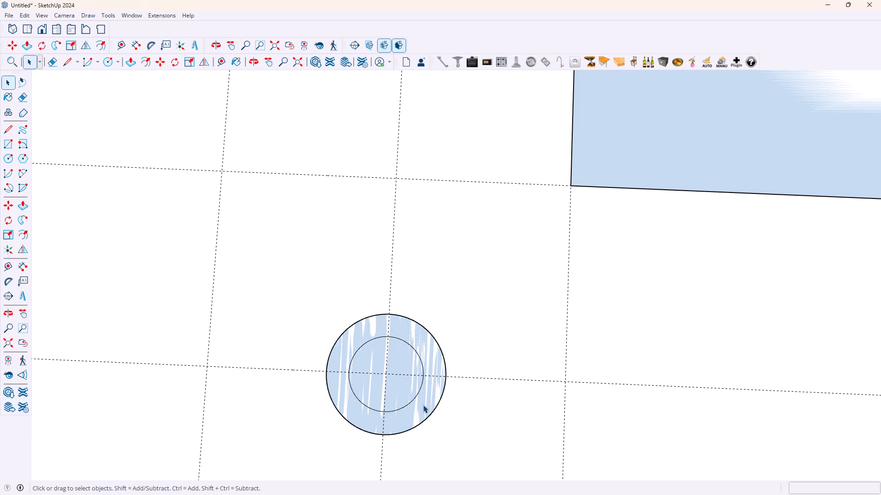
pyautogui.doubleClick(423, 405)
pyautogui.click(423, 405)
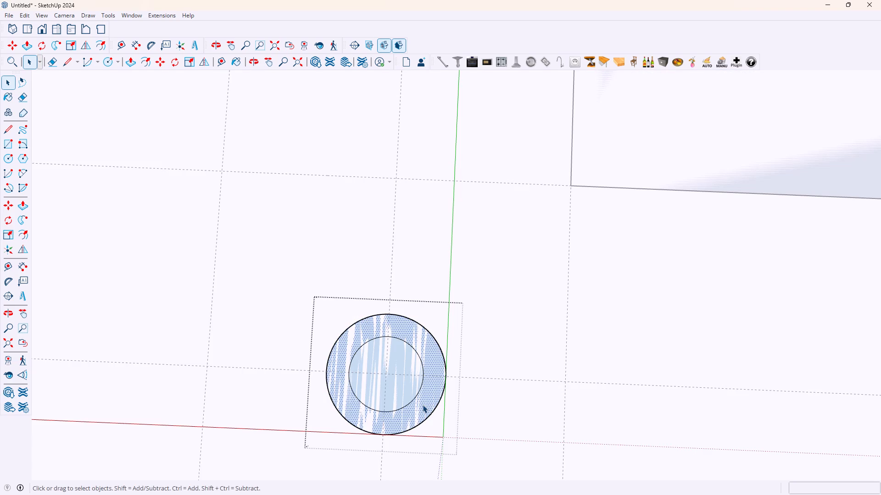
pyautogui.press('Escape')
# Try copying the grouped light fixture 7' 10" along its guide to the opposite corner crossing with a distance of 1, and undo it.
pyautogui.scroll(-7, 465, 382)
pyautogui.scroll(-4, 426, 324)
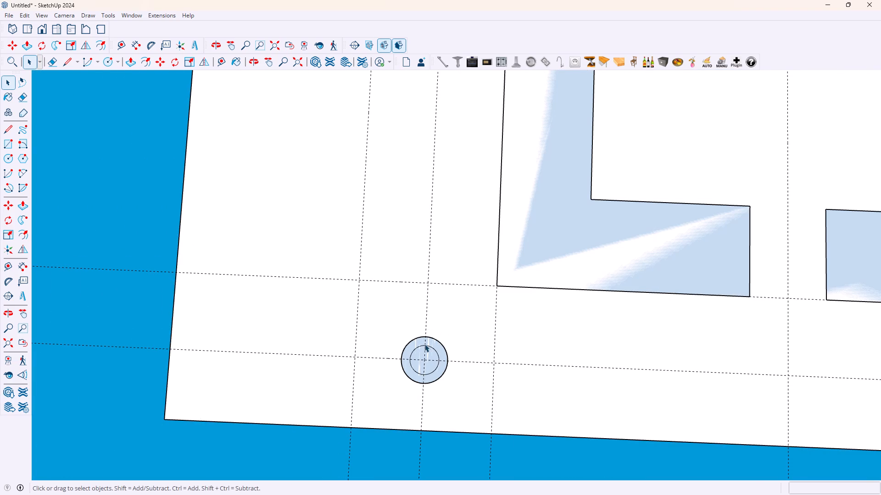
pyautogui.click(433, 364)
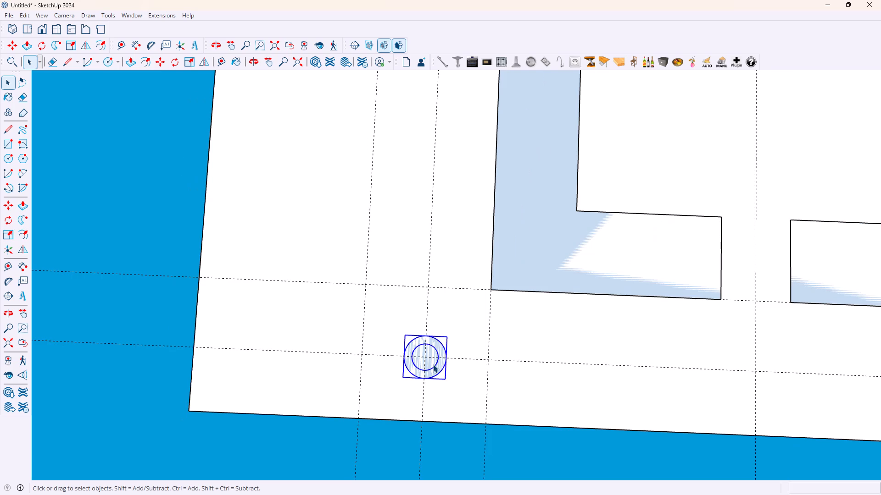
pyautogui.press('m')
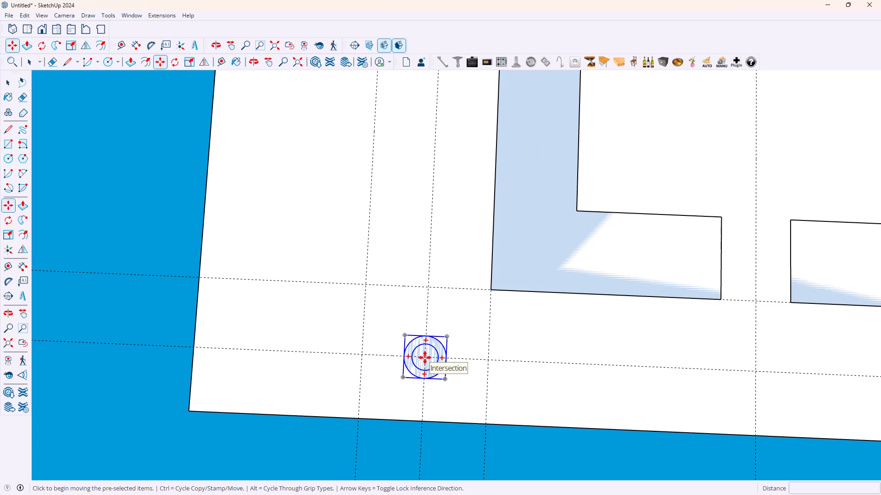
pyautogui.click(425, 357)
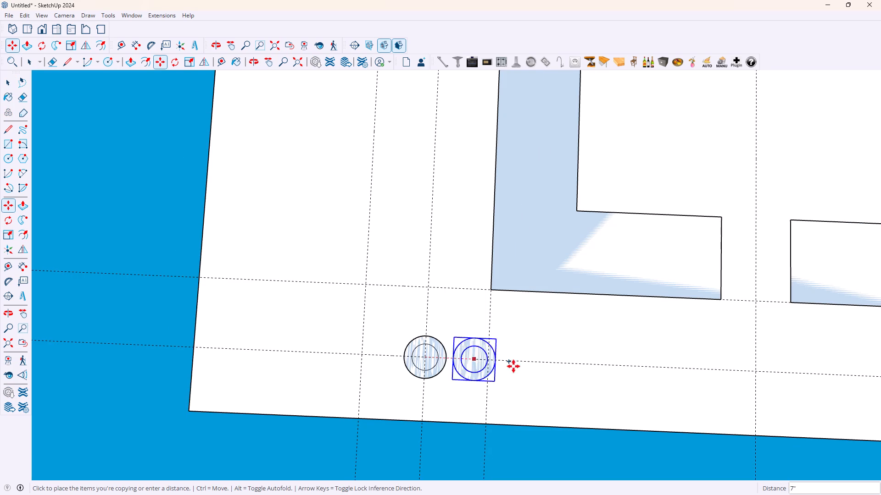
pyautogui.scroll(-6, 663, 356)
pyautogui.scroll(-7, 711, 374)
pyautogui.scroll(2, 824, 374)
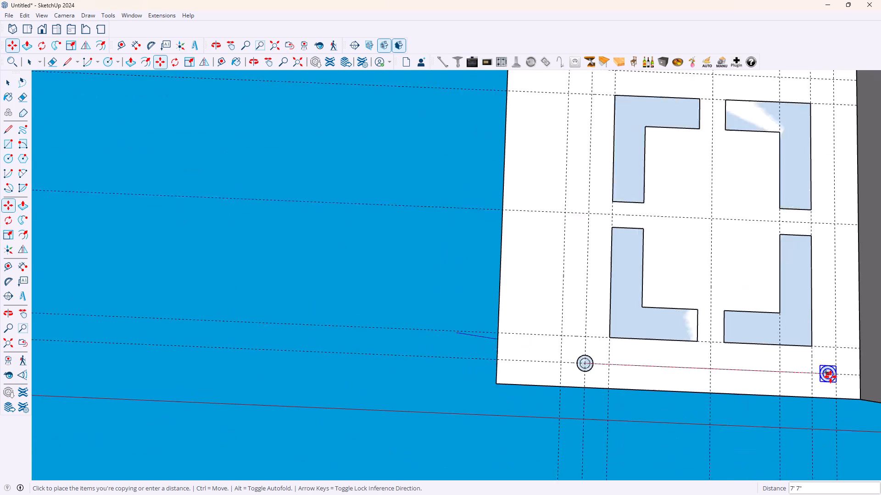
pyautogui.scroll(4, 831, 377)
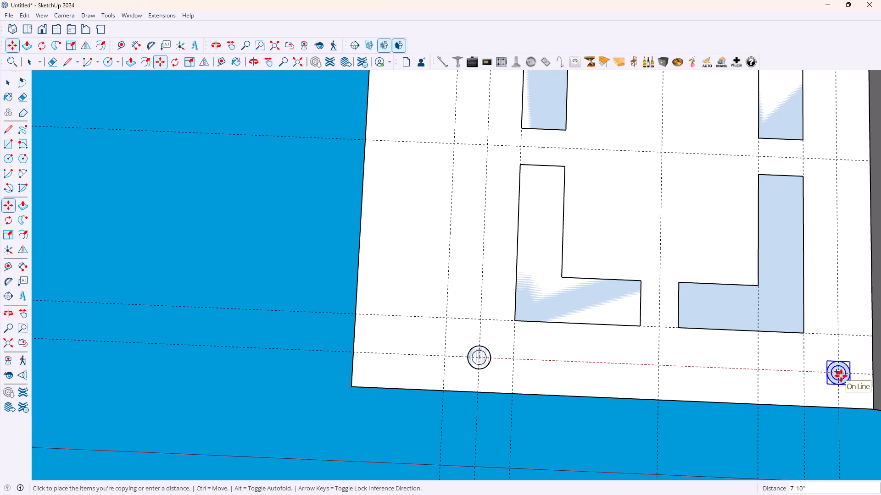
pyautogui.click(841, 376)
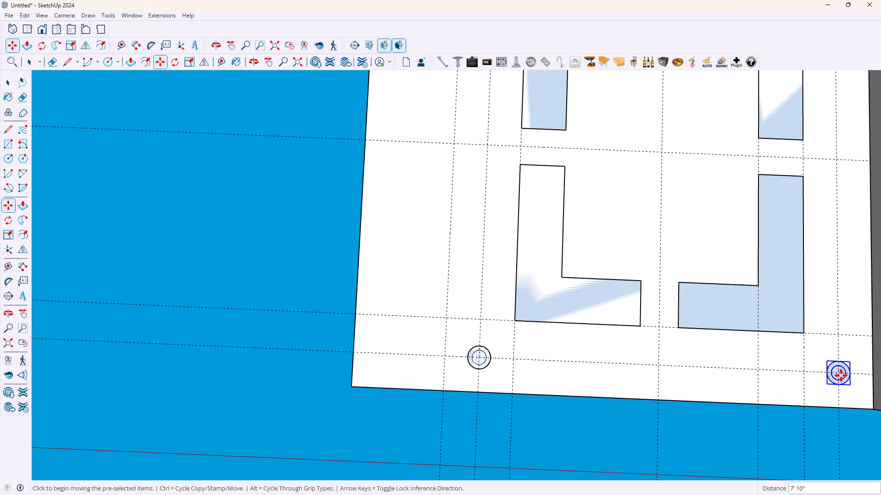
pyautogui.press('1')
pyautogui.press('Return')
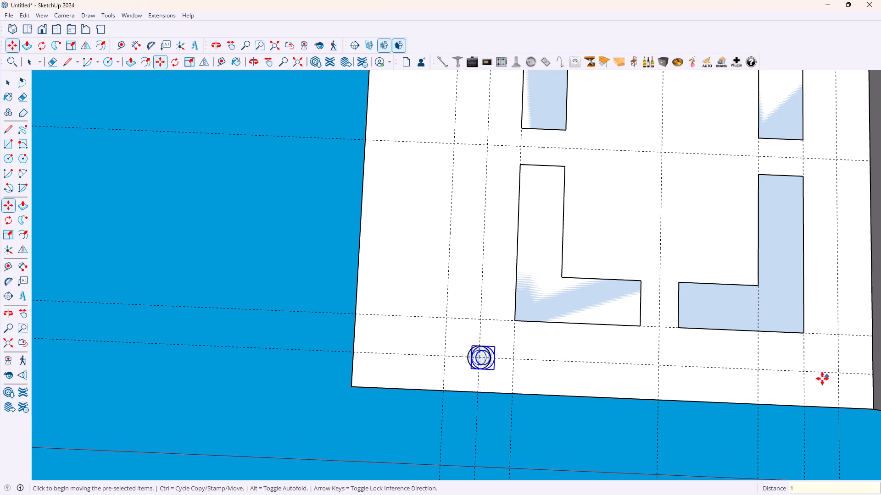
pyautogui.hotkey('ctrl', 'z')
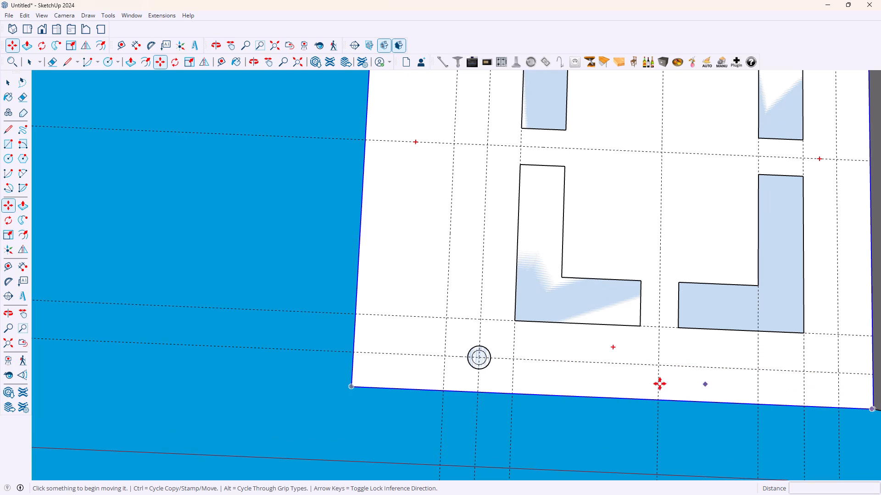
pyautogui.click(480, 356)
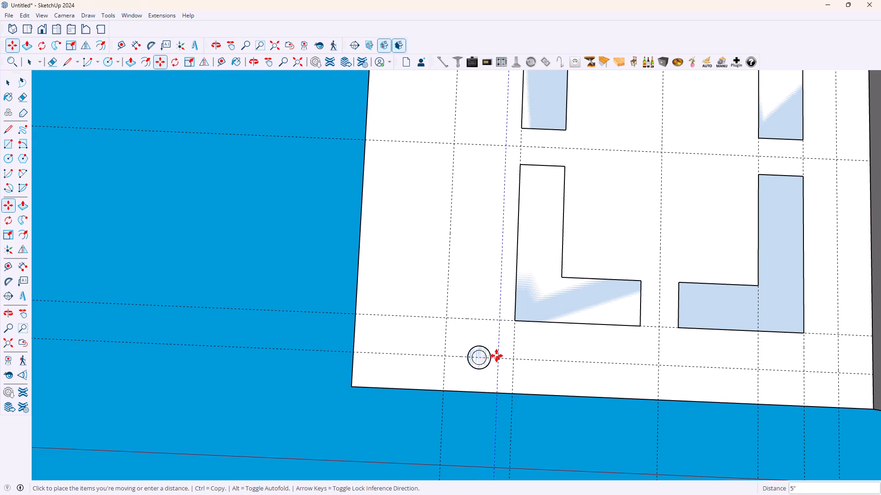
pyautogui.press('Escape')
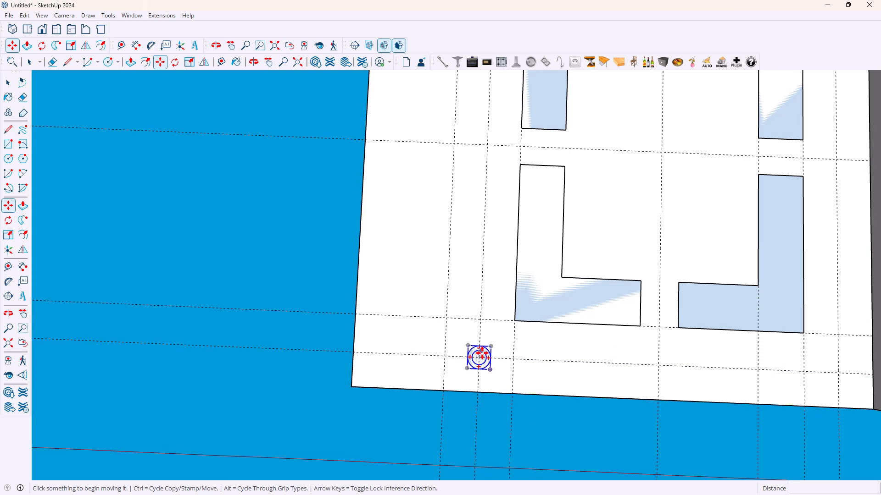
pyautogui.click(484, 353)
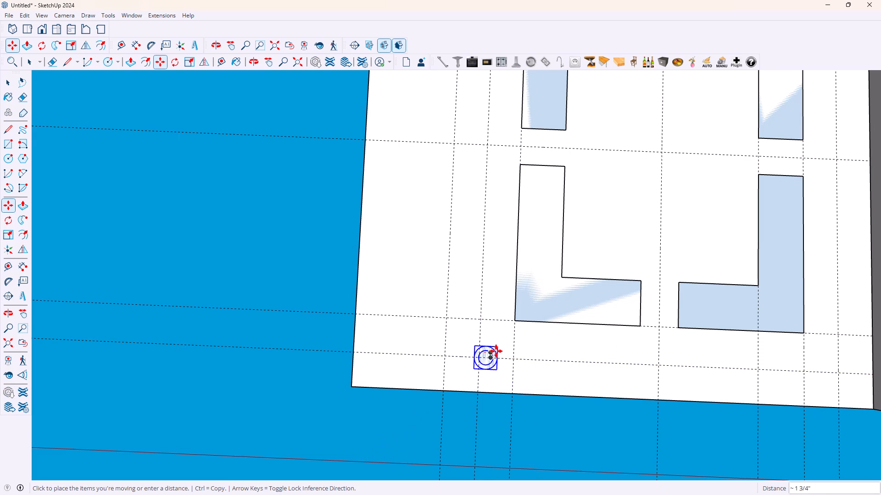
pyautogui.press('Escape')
# Copy the corner light fixture 3' 11" from its centre along the guide to the crossing with the ceiling's middle guide.
pyautogui.scroll(4, 480, 357)
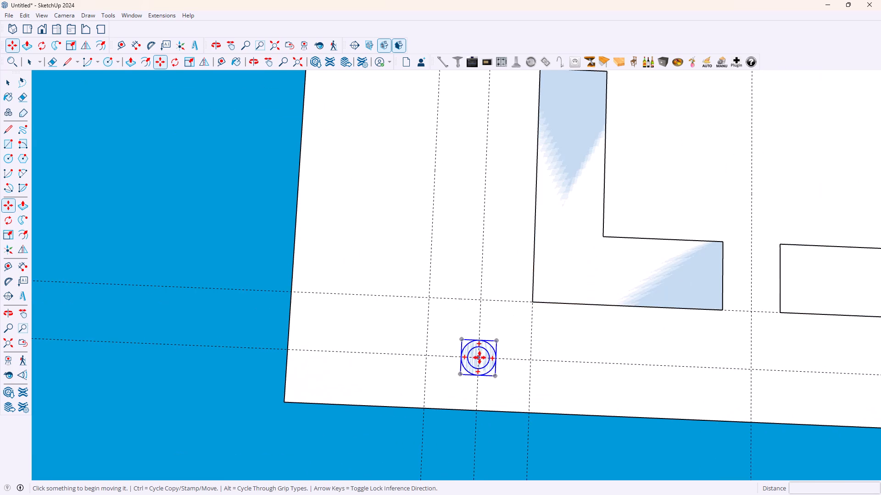
pyautogui.scroll(11, 478, 358)
pyautogui.click(477, 357)
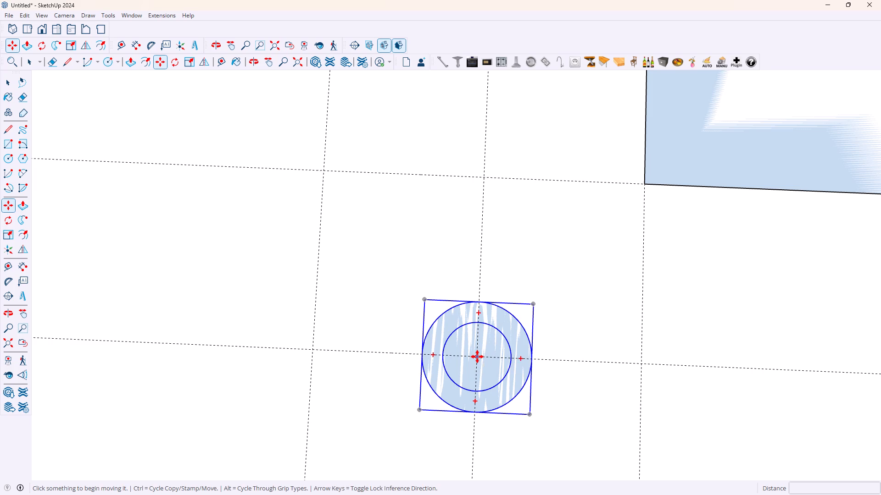
pyautogui.scroll(-11, 670, 368)
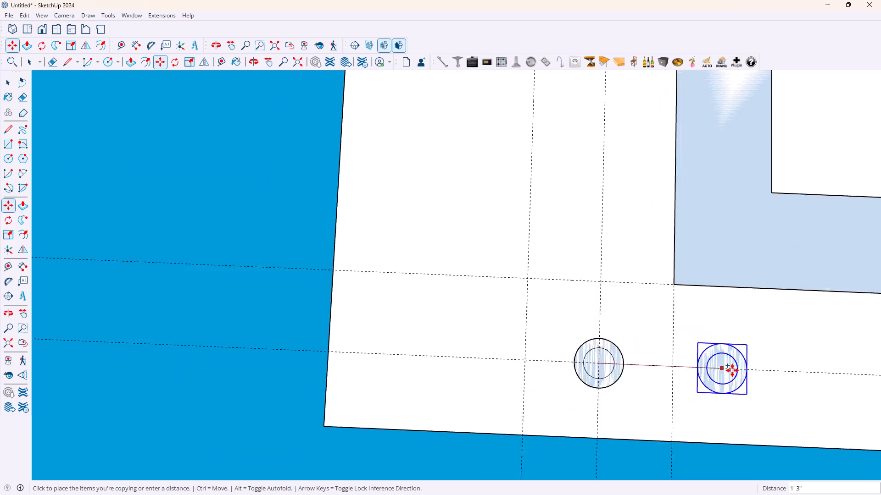
pyautogui.scroll(-16, 732, 370)
pyautogui.scroll(11, 797, 367)
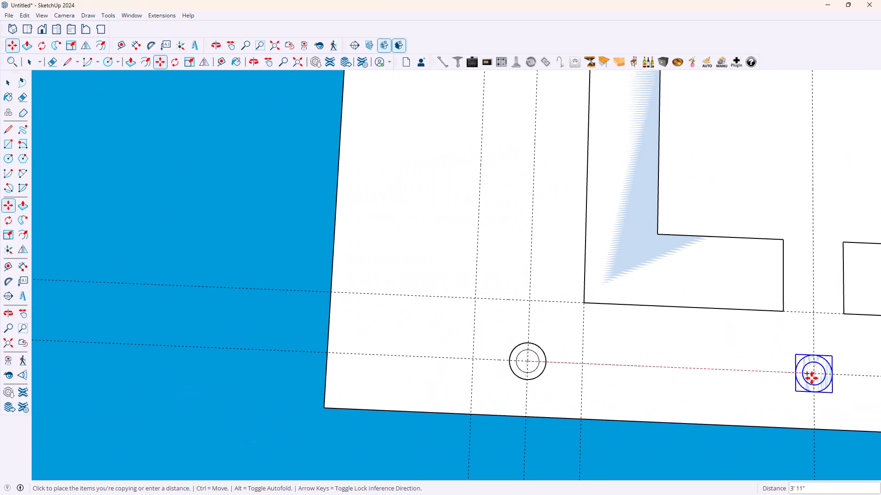
pyautogui.click(814, 373)
# Copy the middle light fixture 3' 11" along the same guide to the crossing outside the neighbouring L-shape's corner.
pyautogui.scroll(-6, 753, 369)
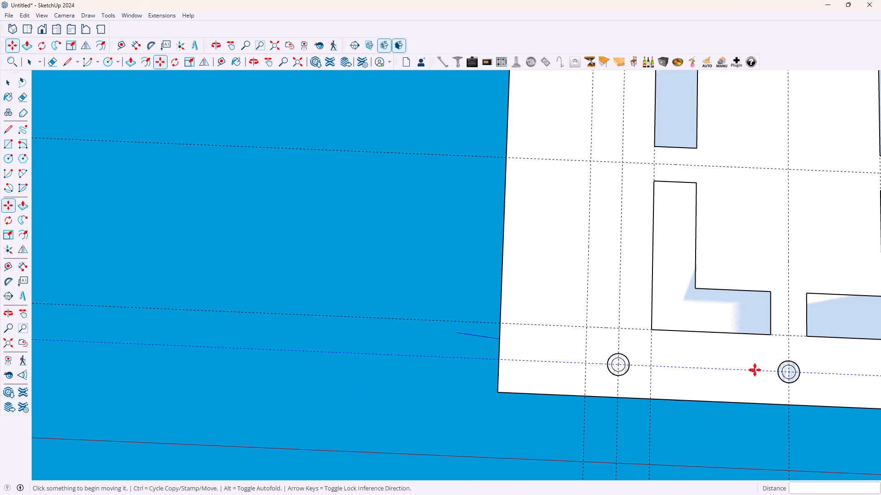
pyautogui.scroll(-5, 811, 367)
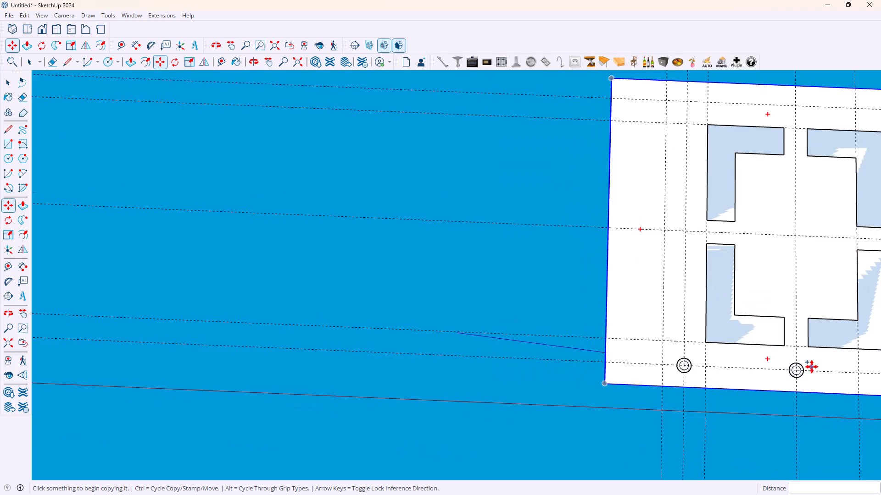
pyautogui.scroll(-4, 812, 367)
pyautogui.scroll(14, 803, 368)
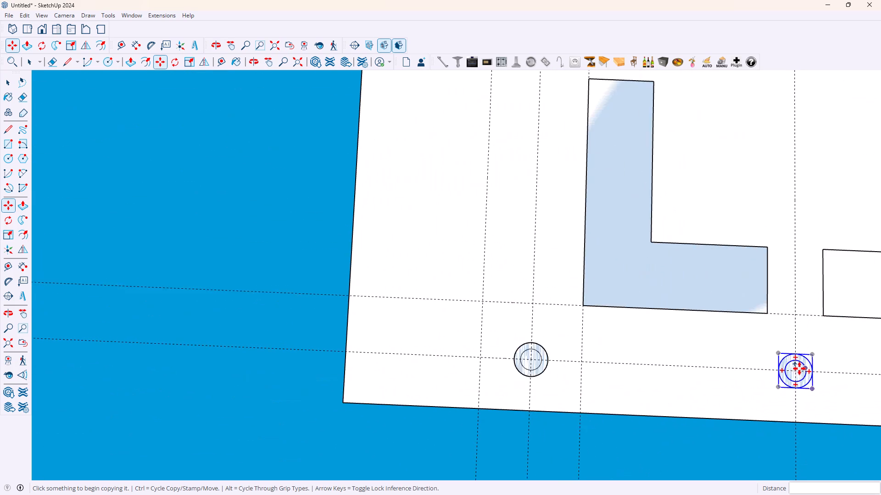
pyautogui.click(796, 370)
pyautogui.scroll(-14, 824, 372)
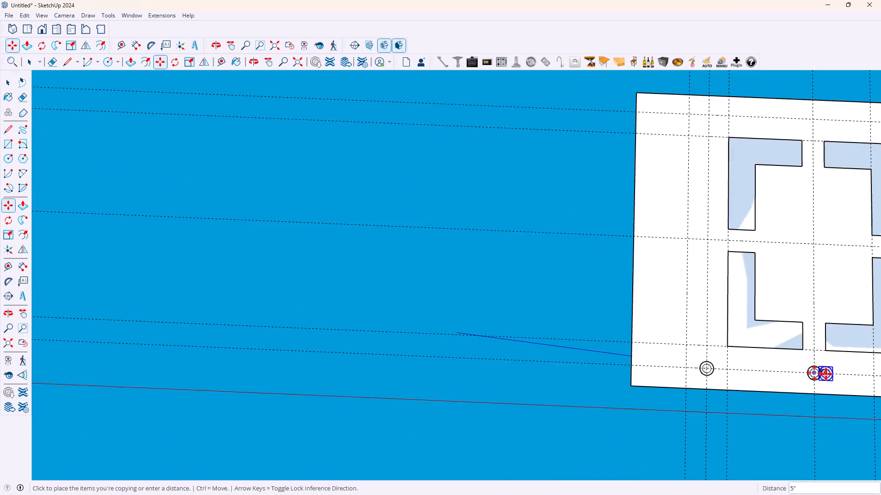
pyautogui.scroll(-16, 826, 374)
pyautogui.scroll(12, 851, 377)
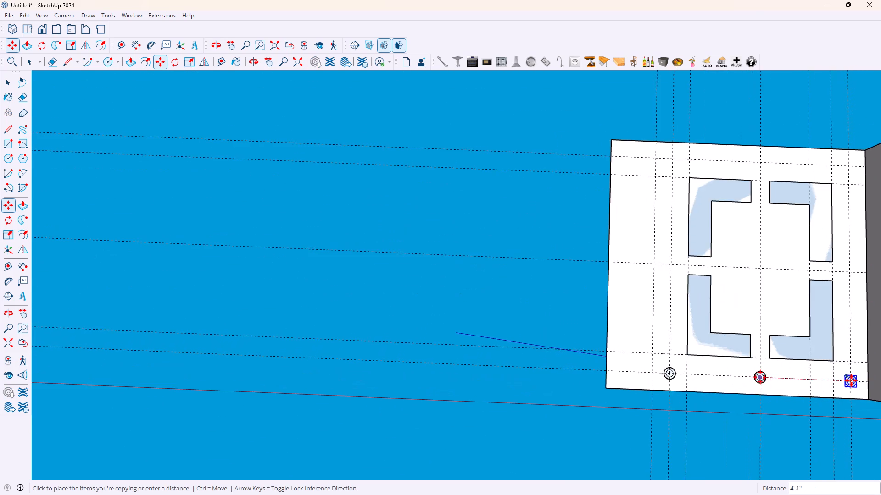
pyautogui.scroll(4, 851, 380)
pyautogui.click(851, 380)
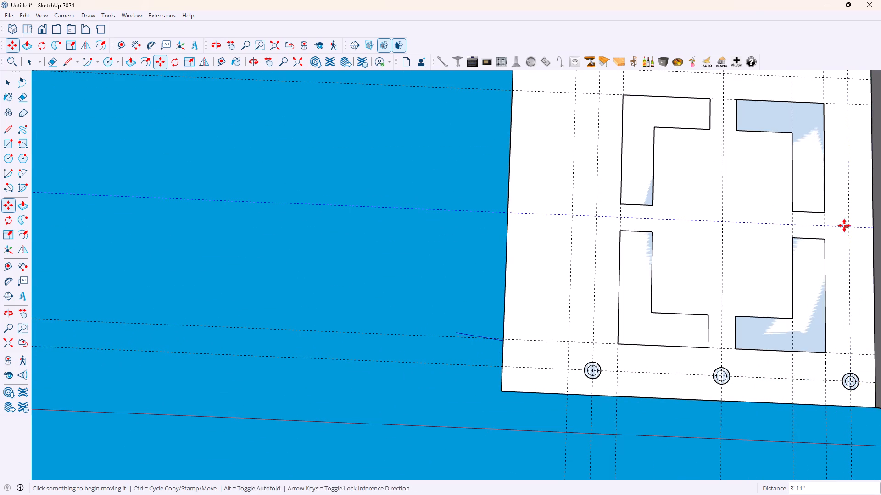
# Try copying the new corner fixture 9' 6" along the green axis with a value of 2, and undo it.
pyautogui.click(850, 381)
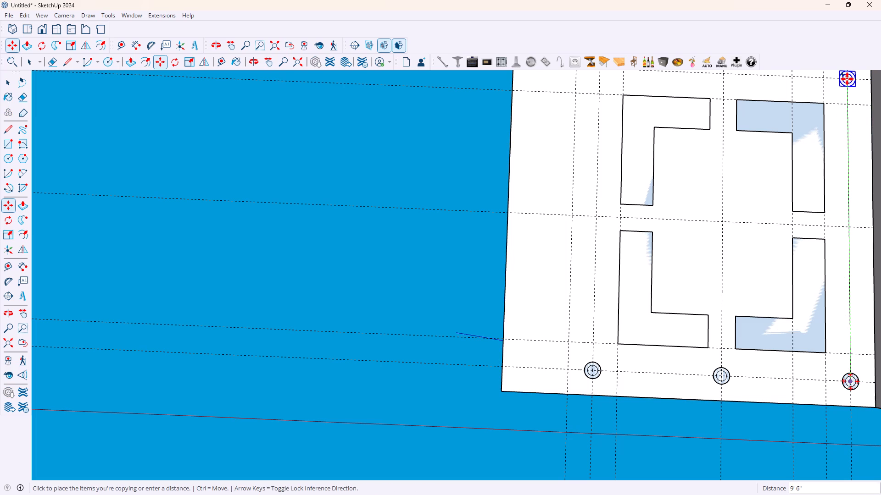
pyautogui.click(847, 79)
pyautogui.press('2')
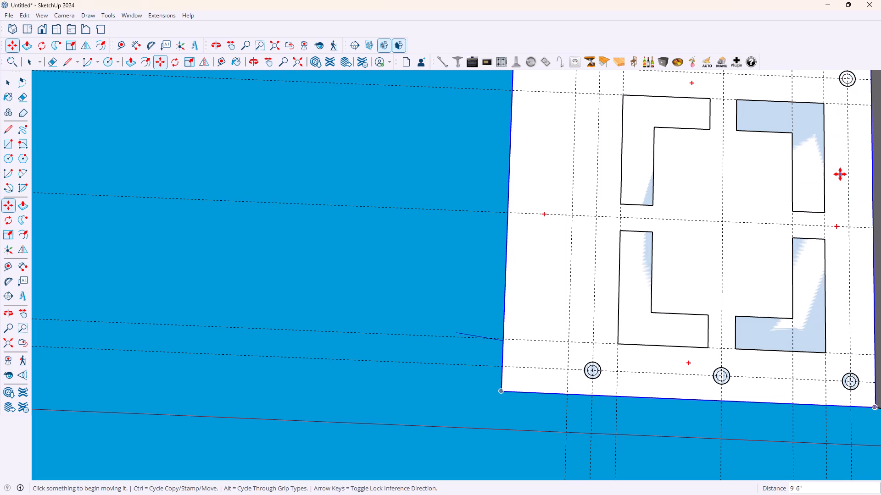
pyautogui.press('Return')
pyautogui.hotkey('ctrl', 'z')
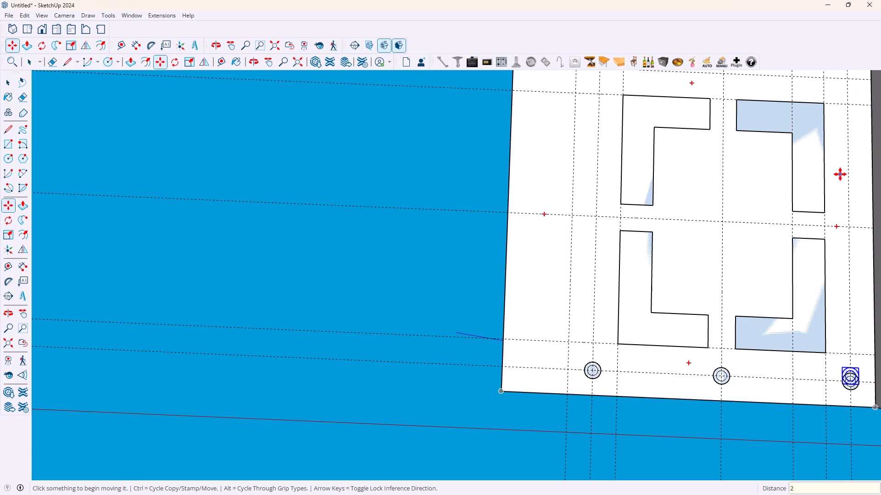
# Copy the same corner fixture 9' 6" along the green axis to the far corner crossing, with an array multiplier of *2.
pyautogui.click(850, 382)
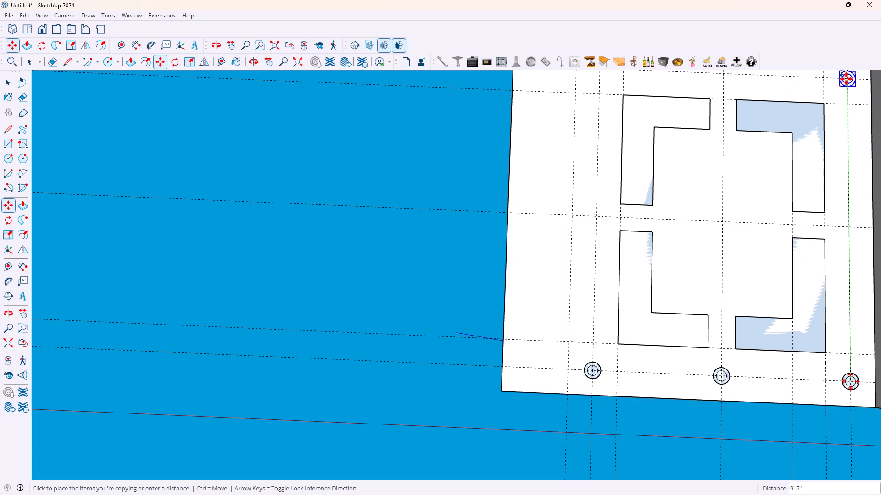
pyautogui.click(848, 79)
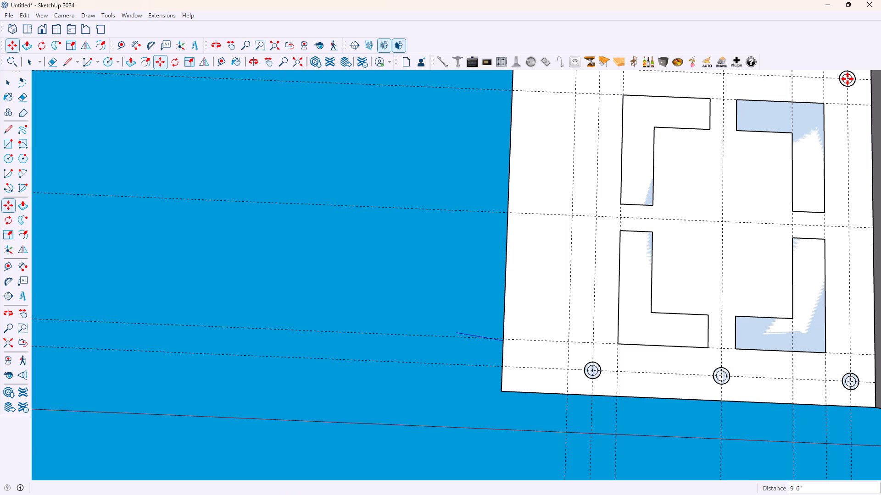
pyautogui.press('*')
pyautogui.press('2')
pyautogui.press('Return')
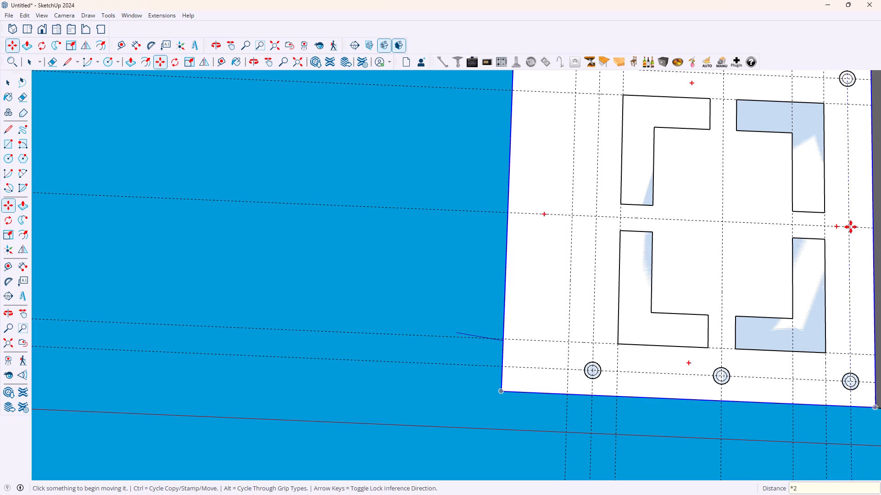
# Copy both near corner fixtures 4' 9" along the green axis to the crossings with the ceiling's mid-length guide.
pyautogui.click(851, 380)
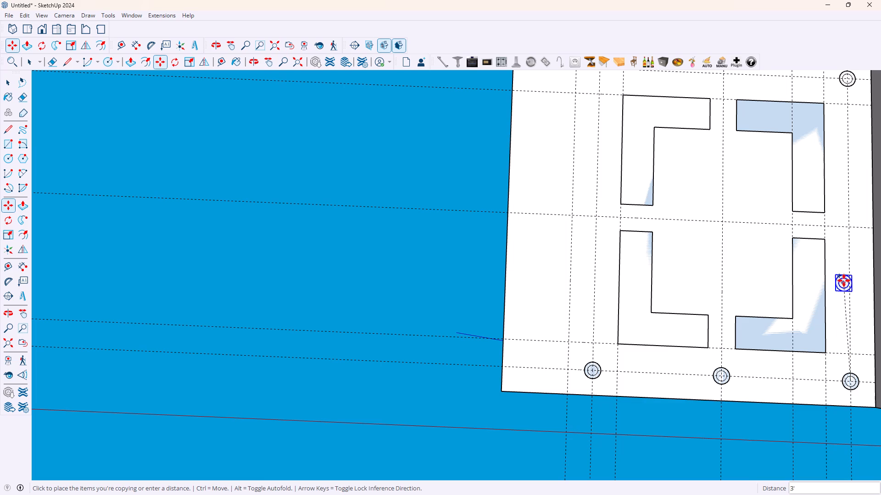
pyautogui.click(849, 226)
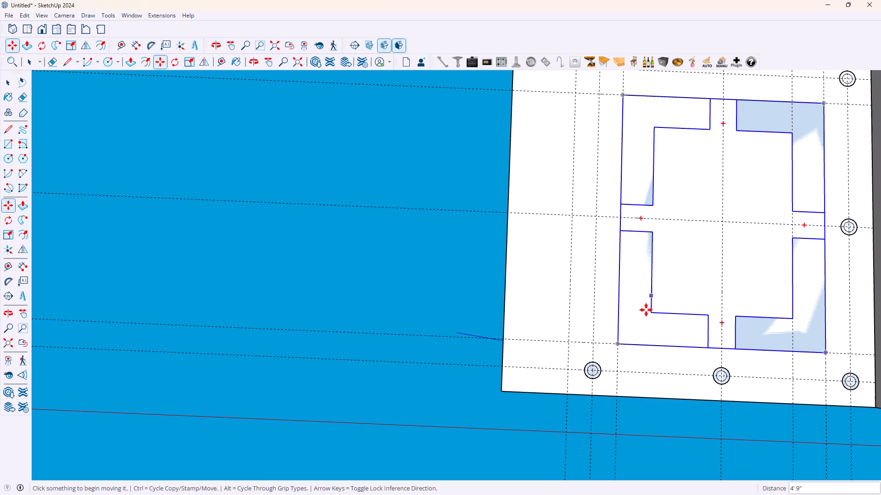
pyautogui.click(594, 372)
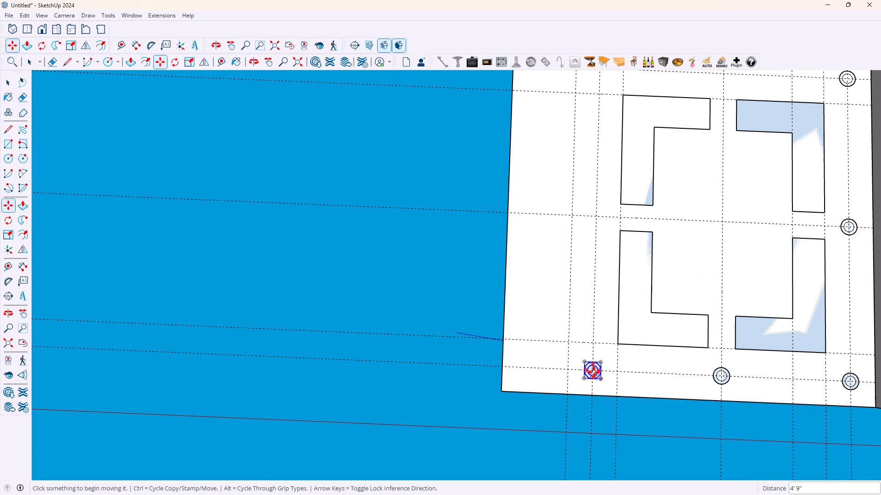
pyautogui.click(601, 220)
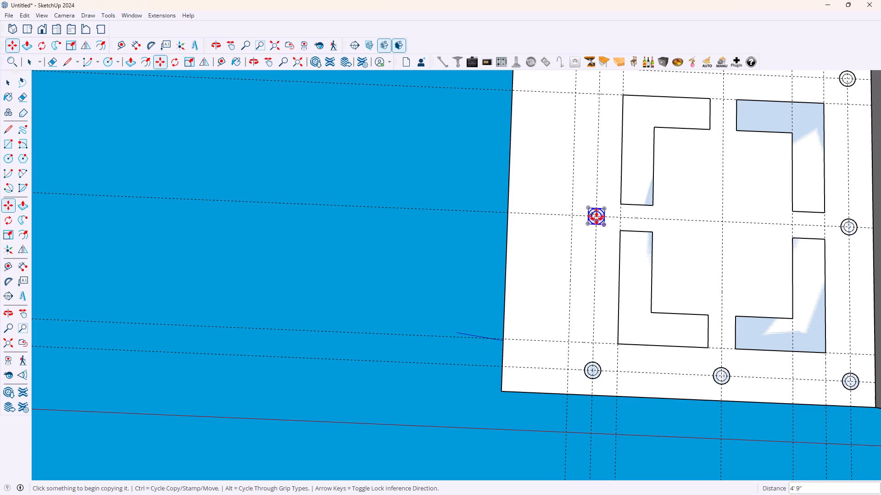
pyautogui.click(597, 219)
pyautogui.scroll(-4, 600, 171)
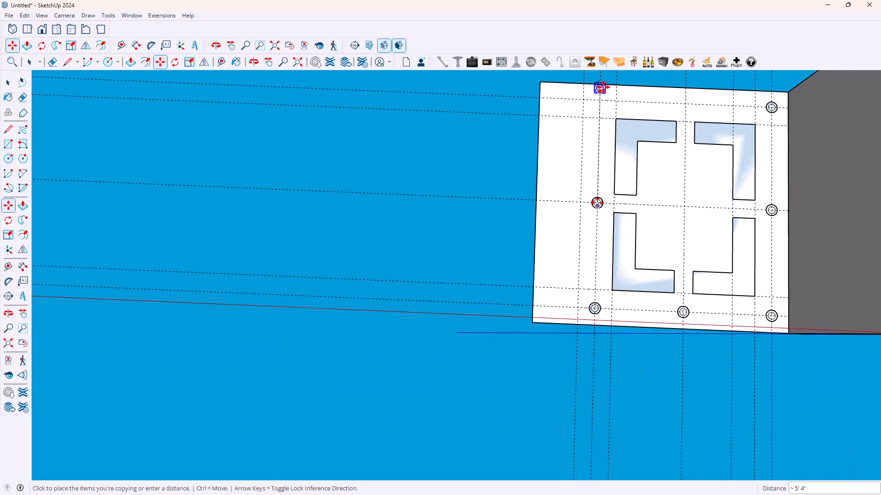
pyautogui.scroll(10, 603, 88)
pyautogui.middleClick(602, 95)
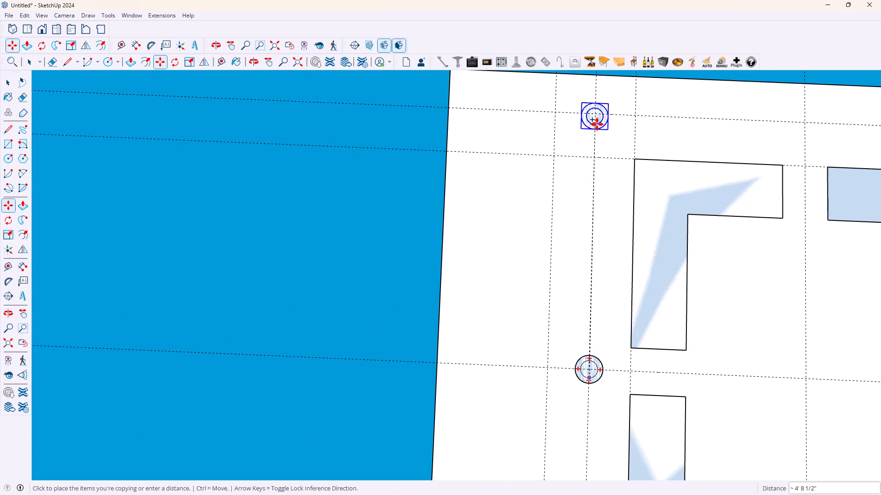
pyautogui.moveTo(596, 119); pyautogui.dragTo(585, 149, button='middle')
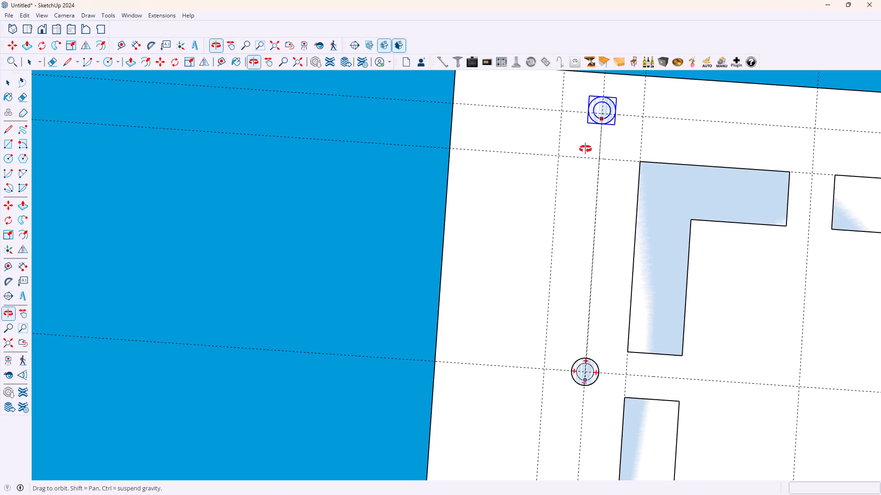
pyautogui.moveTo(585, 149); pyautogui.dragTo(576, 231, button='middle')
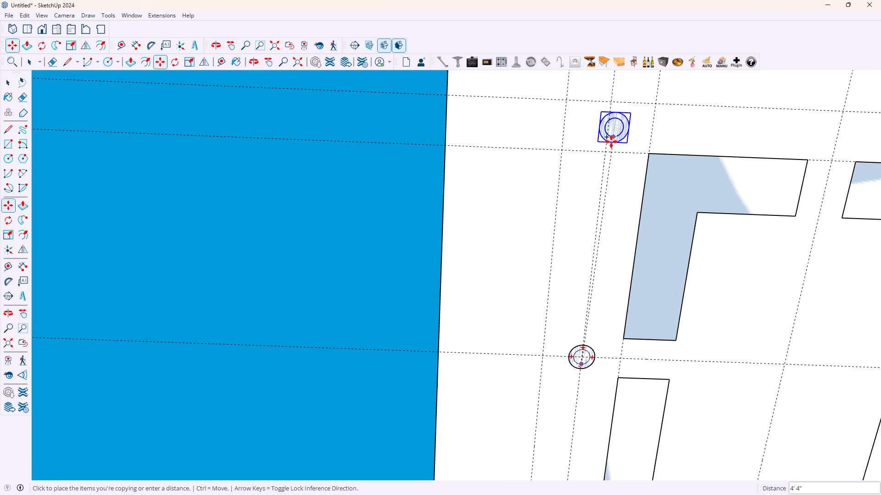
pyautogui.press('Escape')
# Copy the mid-length light fixture on the side away from the wall along the green axis to the far corner guide crossing.
pyautogui.scroll(6, 591, 360)
pyautogui.scroll(2, 589, 322)
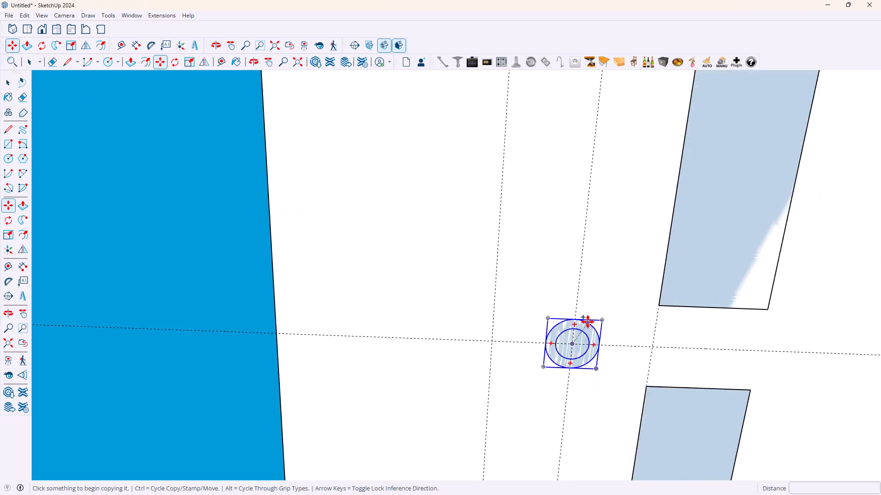
pyautogui.scroll(2, 588, 322)
pyautogui.click(567, 352)
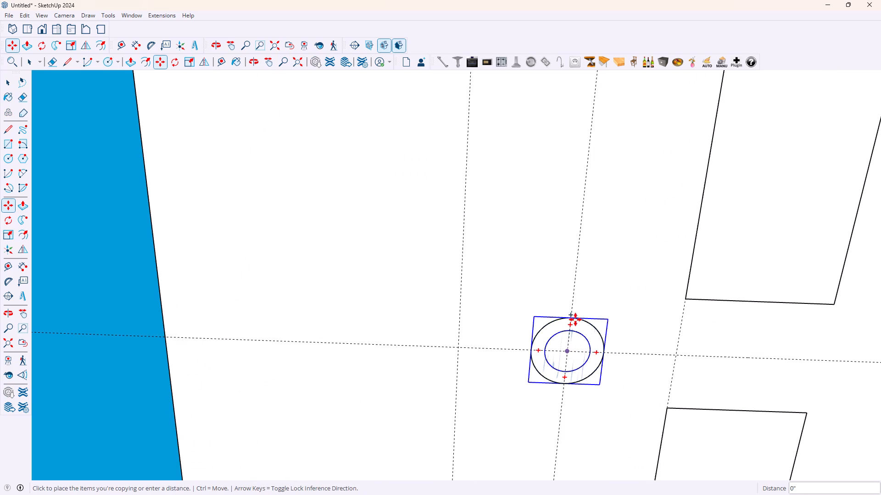
pyautogui.scroll(-6, 584, 181)
pyautogui.scroll(1, 590, 163)
pyautogui.scroll(-4, 590, 159)
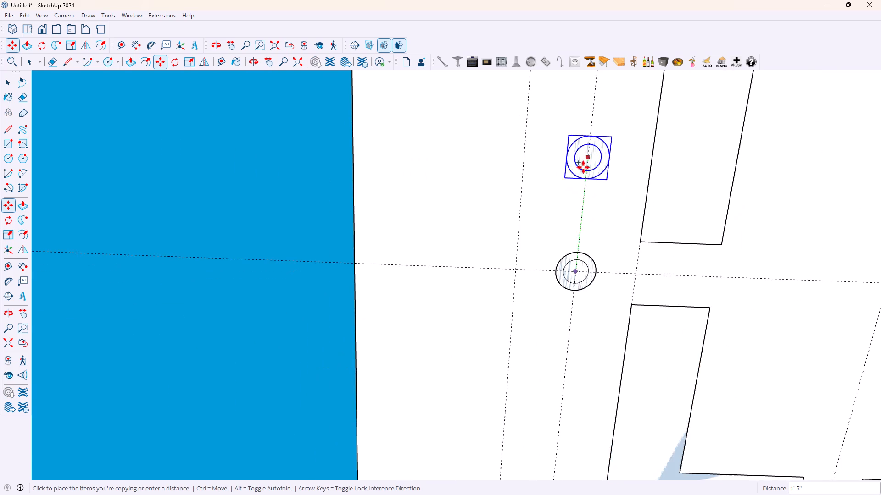
pyautogui.scroll(-19, 582, 166)
pyautogui.scroll(5, 595, 75)
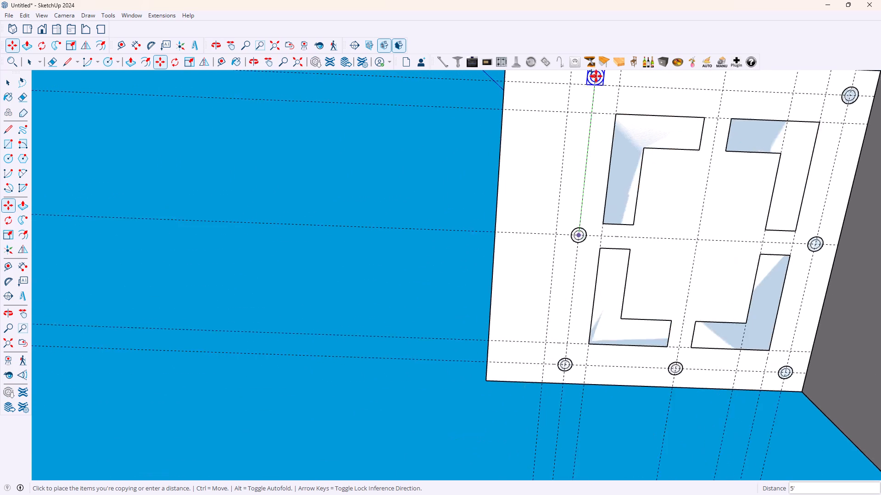
pyautogui.scroll(6, 594, 90)
pyautogui.click(595, 83)
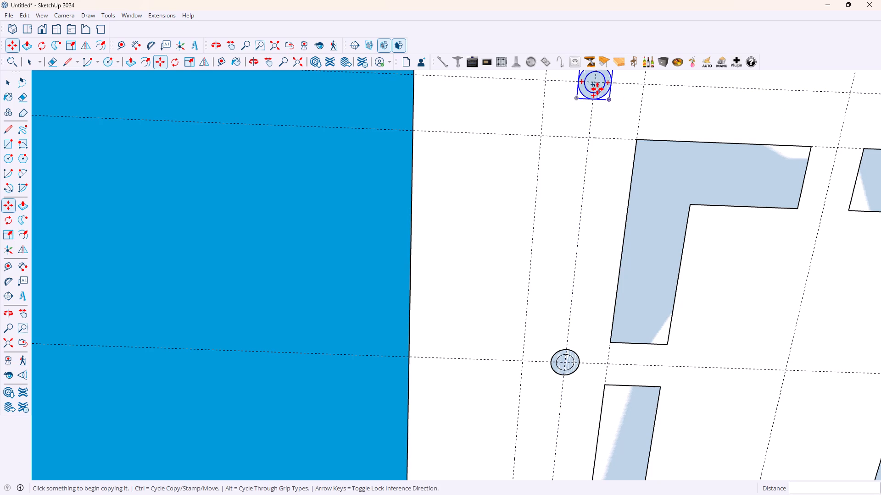
# Copy the new far corner fixture 3' 11" along the red axis to the crossing with the ceiling's mid-width guide.
pyautogui.click(594, 82)
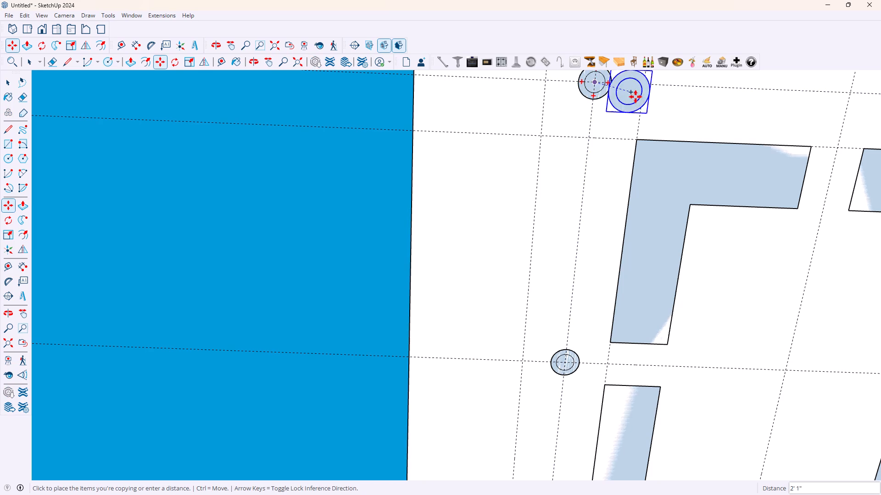
pyautogui.scroll(-10, 681, 119)
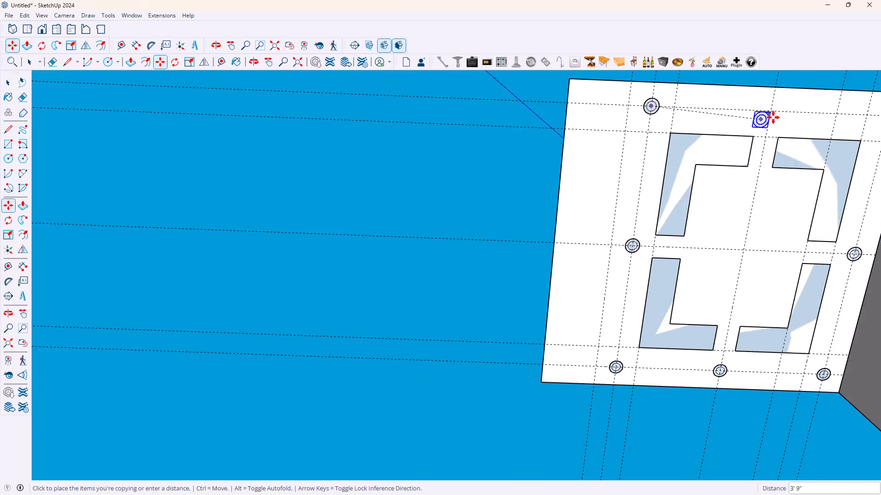
pyautogui.scroll(9, 778, 115)
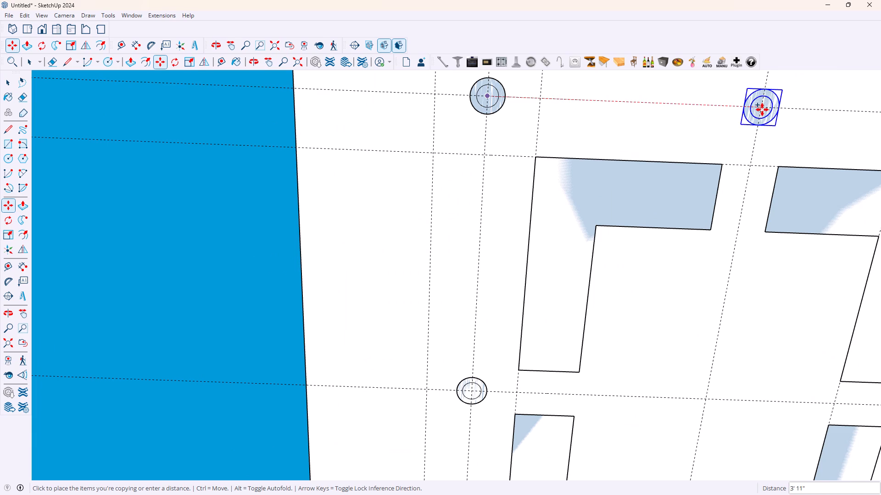
pyautogui.click(762, 109)
pyautogui.scroll(-20, 758, 156)
pyautogui.scroll(-1, 758, 156)
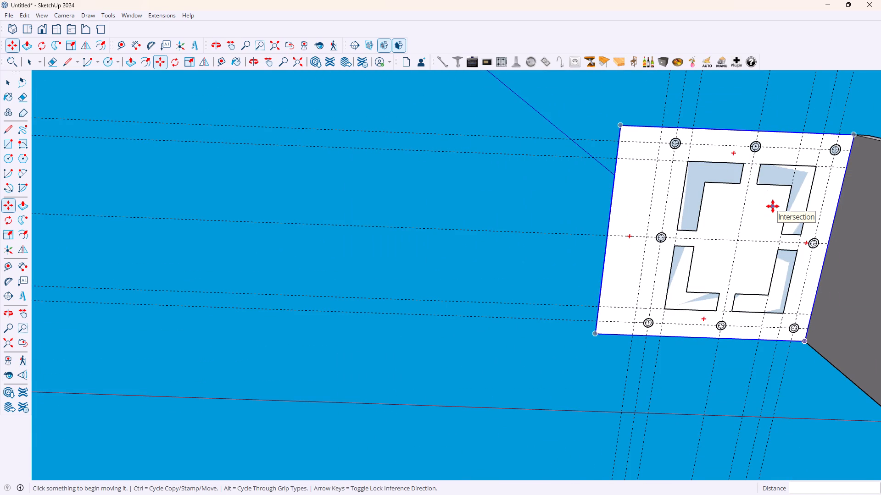
pyautogui.press('space')
# Delete all guide lines from the model.
pyautogui.scroll(-2, 790, 291)
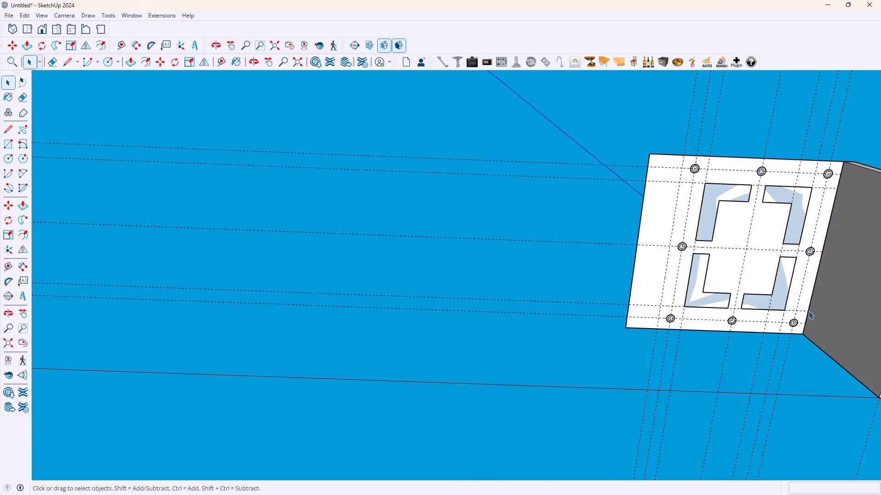
pyautogui.scroll(-1, 809, 311)
pyautogui.scroll(7, 854, 321)
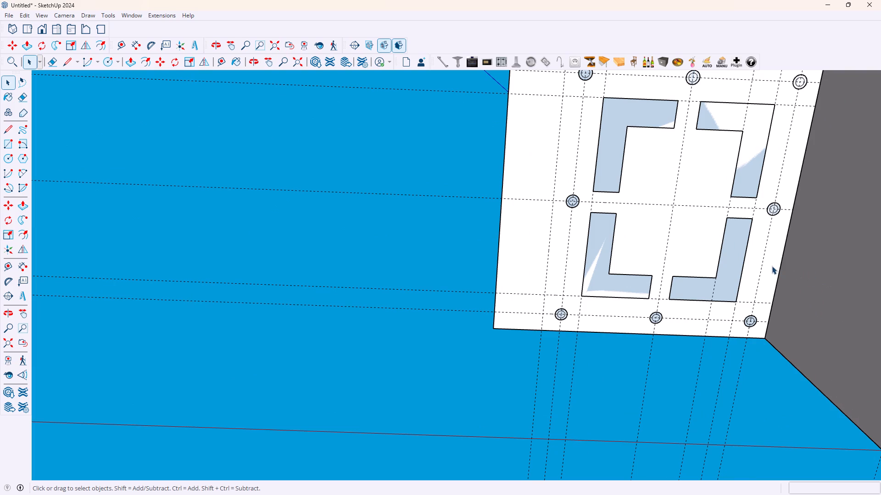
pyautogui.press('space')
pyautogui.scroll(-7, 766, 244)
pyautogui.scroll(3, 774, 191)
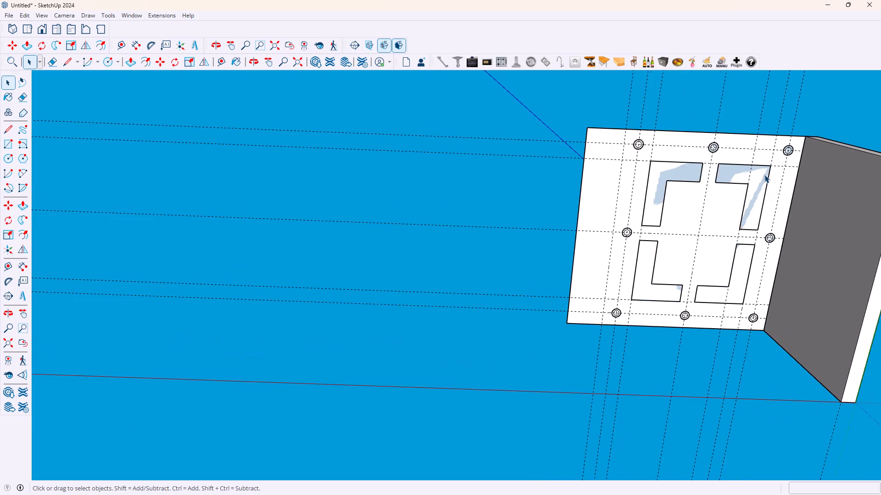
pyautogui.scroll(5, 764, 175)
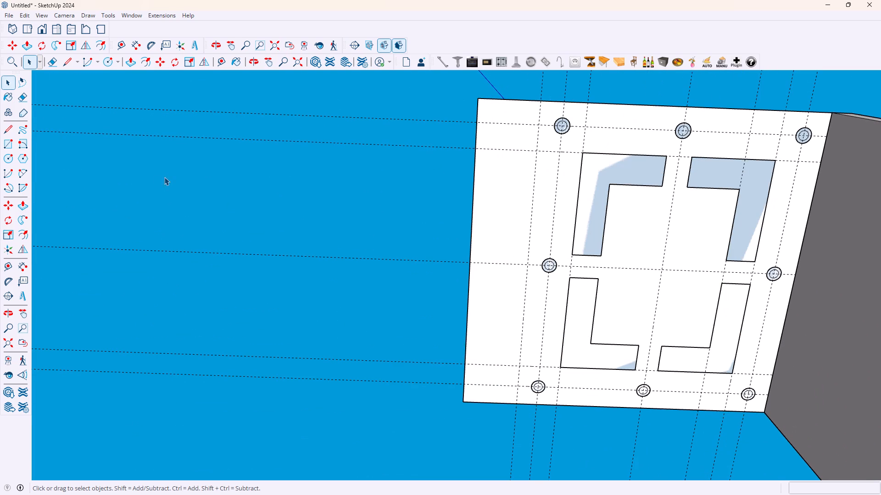
pyautogui.click(38, 13)
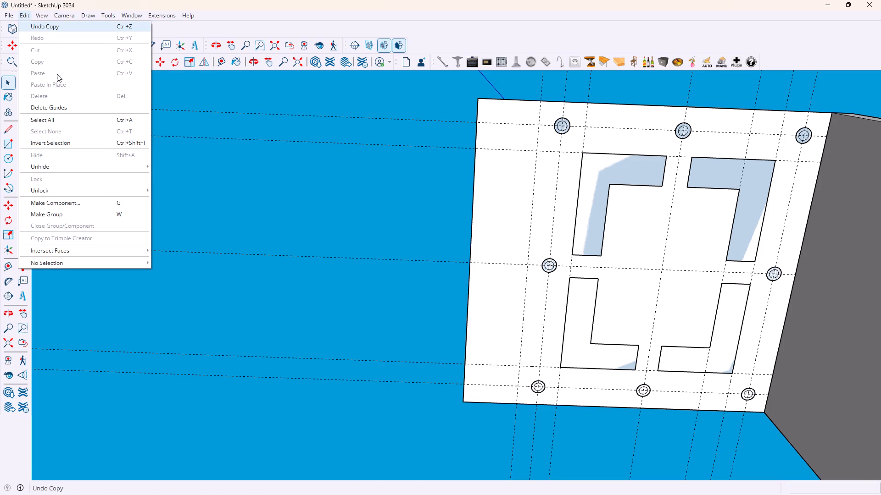
pyautogui.click(66, 109)
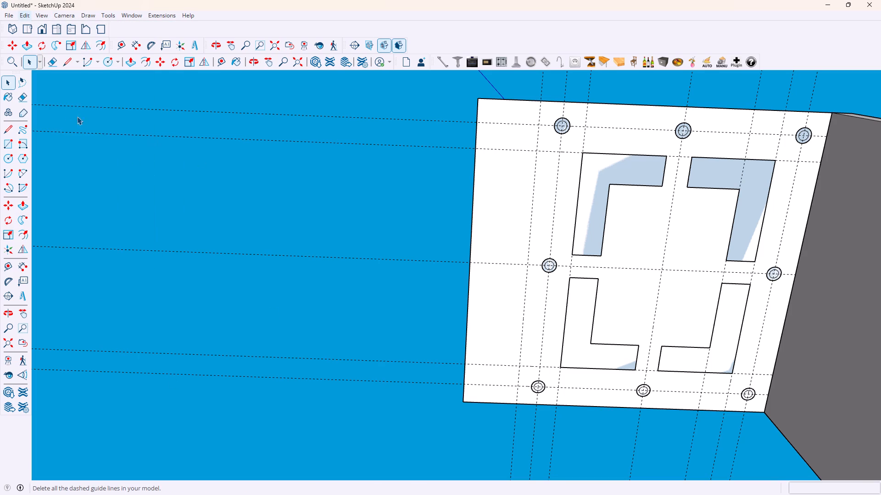
# Open the near corner light fixture on the side away from the wall for editing.
pyautogui.scroll(-6, 276, 211)
pyautogui.scroll(-2, 628, 299)
pyautogui.scroll(5, 678, 286)
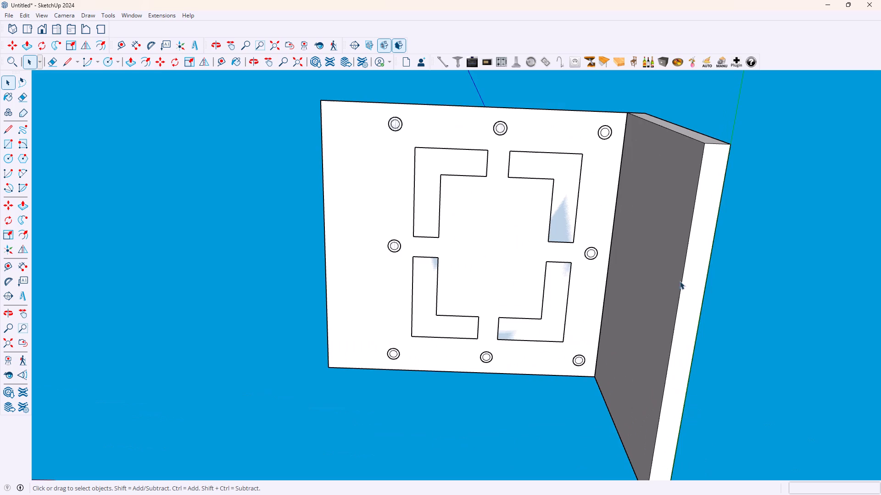
pyautogui.scroll(7, 680, 281)
pyautogui.scroll(5, 219, 443)
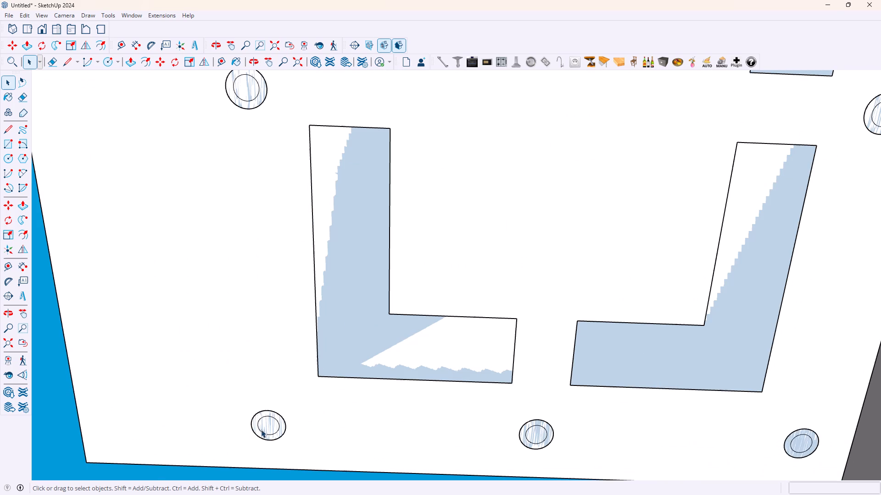
pyautogui.click(256, 430)
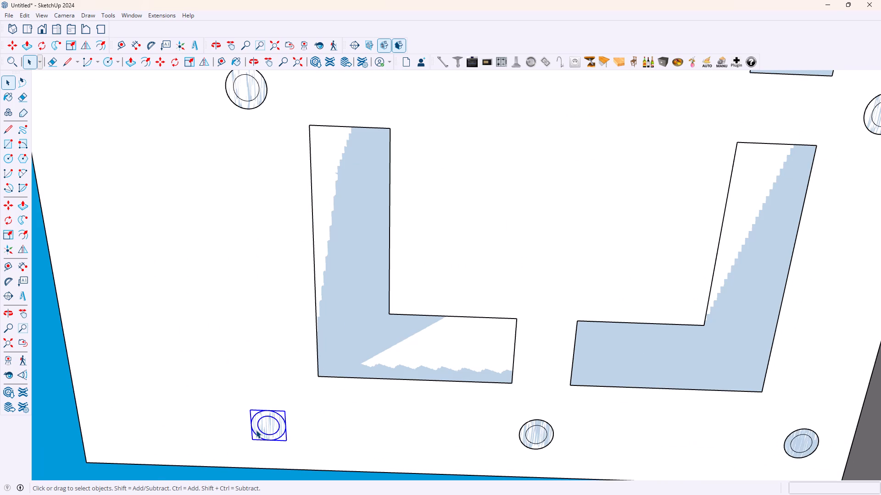
pyautogui.click(256, 430)
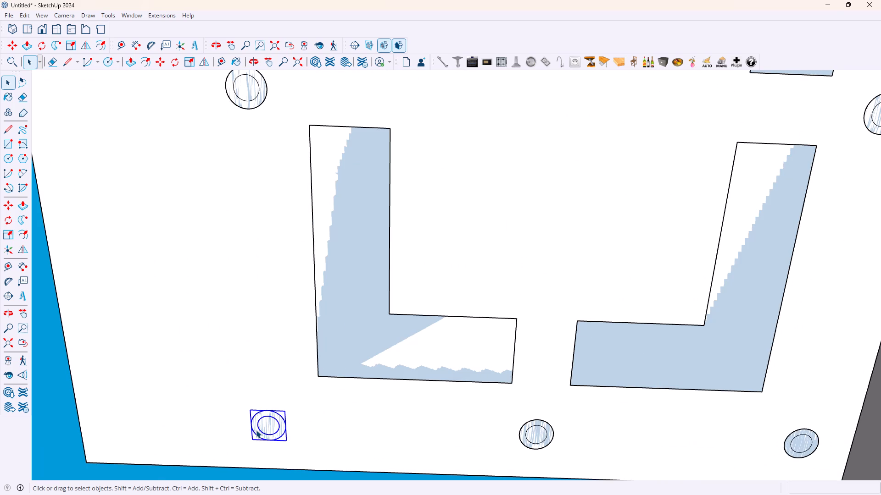
pyautogui.doubleClick(258, 429)
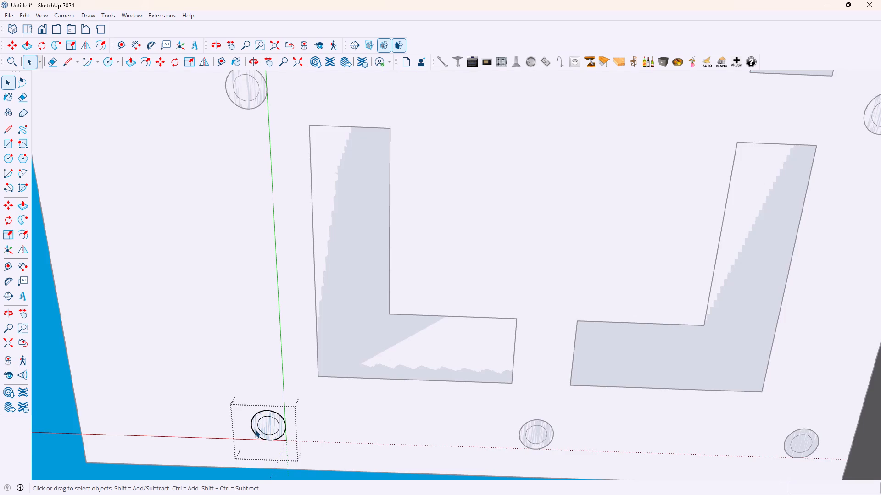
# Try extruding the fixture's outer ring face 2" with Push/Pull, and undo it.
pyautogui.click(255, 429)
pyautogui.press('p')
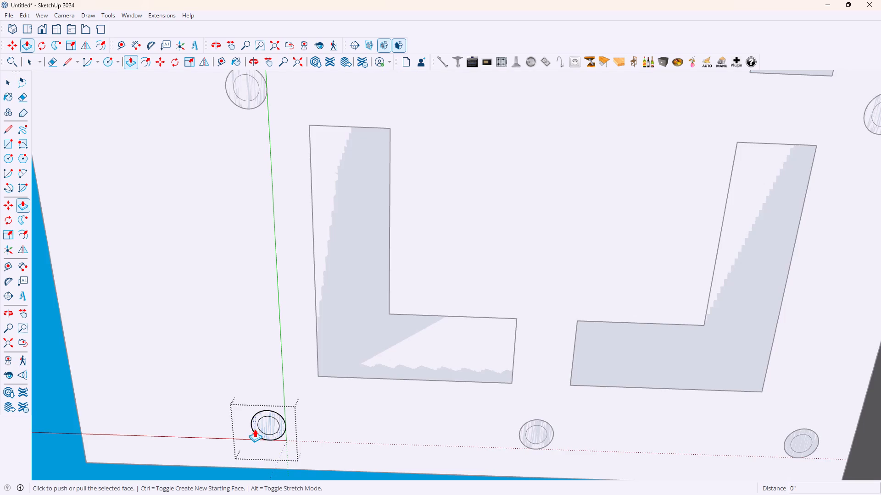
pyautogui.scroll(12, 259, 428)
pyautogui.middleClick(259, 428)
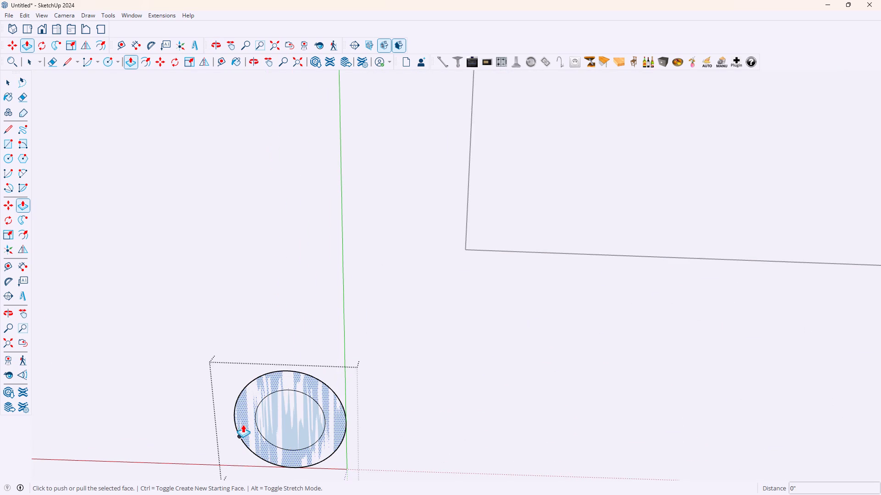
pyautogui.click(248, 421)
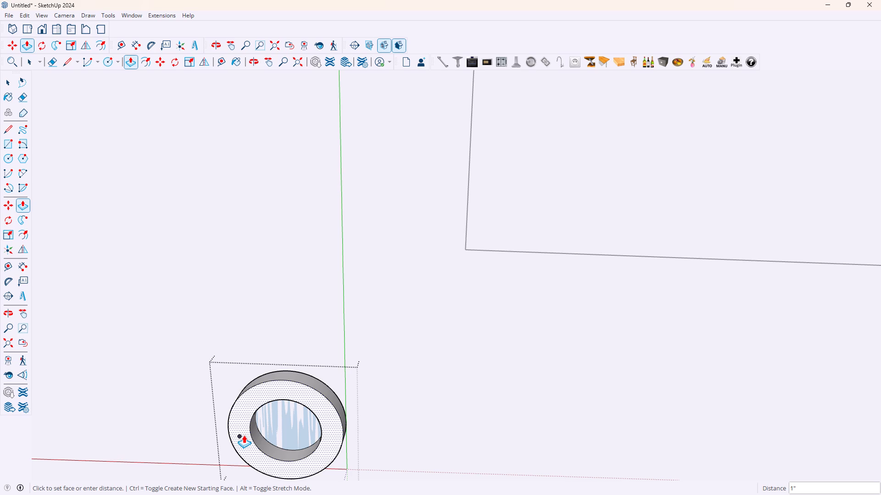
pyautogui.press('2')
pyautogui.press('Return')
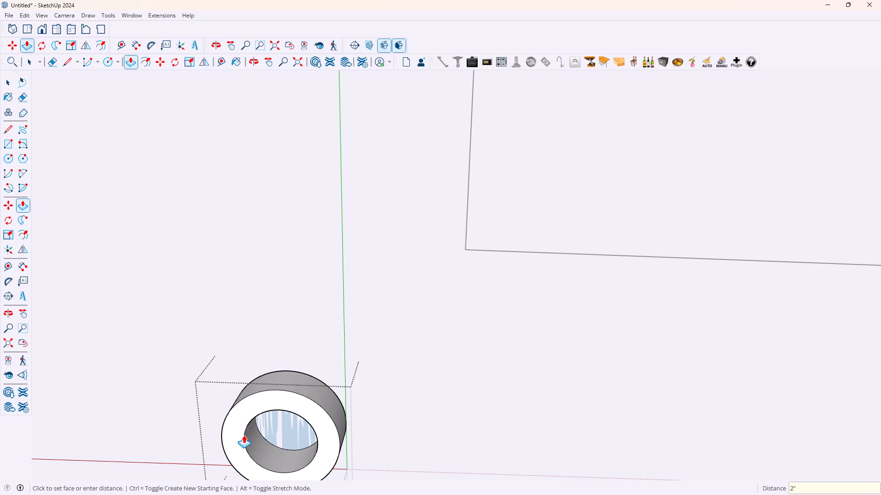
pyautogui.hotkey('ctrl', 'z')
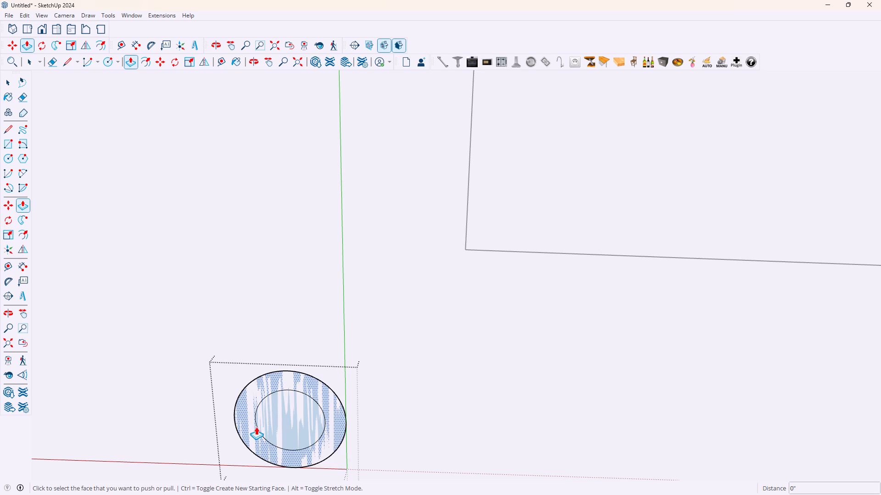
# Extrude the fixture's outer ring face 1" out from the ceiling with Push/Pull.
pyautogui.click(254, 429)
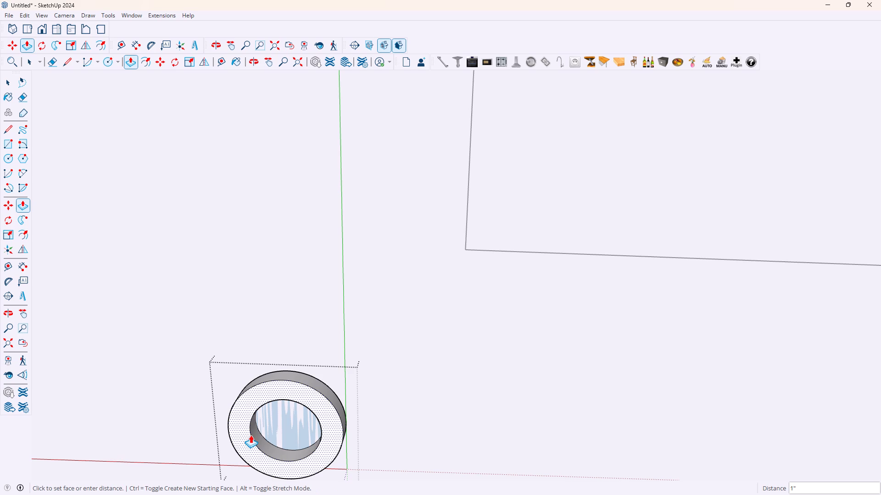
pyautogui.press('1')
pyautogui.press('Return')
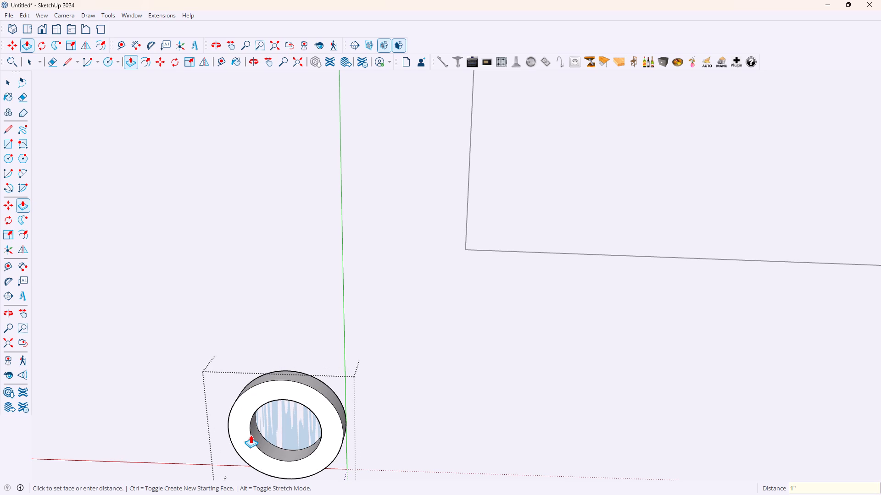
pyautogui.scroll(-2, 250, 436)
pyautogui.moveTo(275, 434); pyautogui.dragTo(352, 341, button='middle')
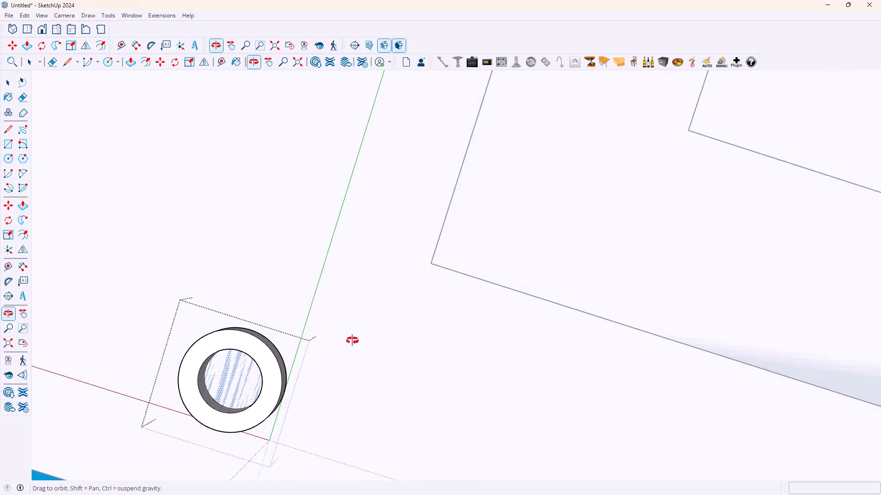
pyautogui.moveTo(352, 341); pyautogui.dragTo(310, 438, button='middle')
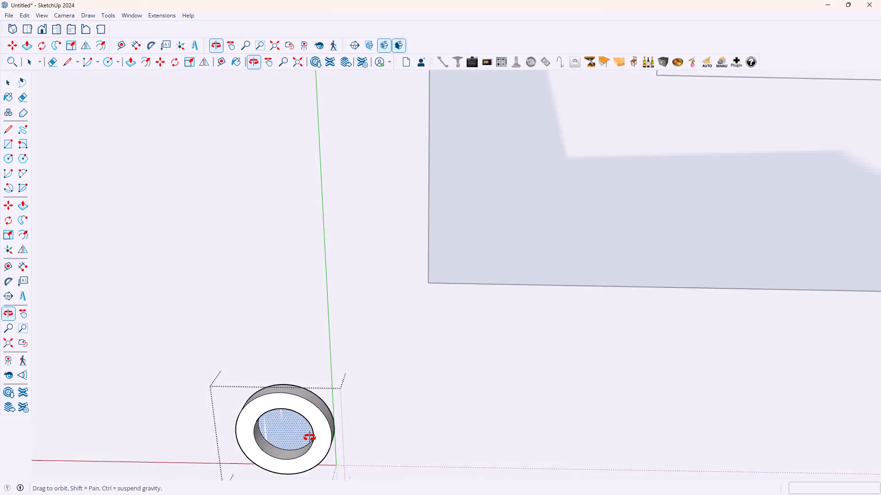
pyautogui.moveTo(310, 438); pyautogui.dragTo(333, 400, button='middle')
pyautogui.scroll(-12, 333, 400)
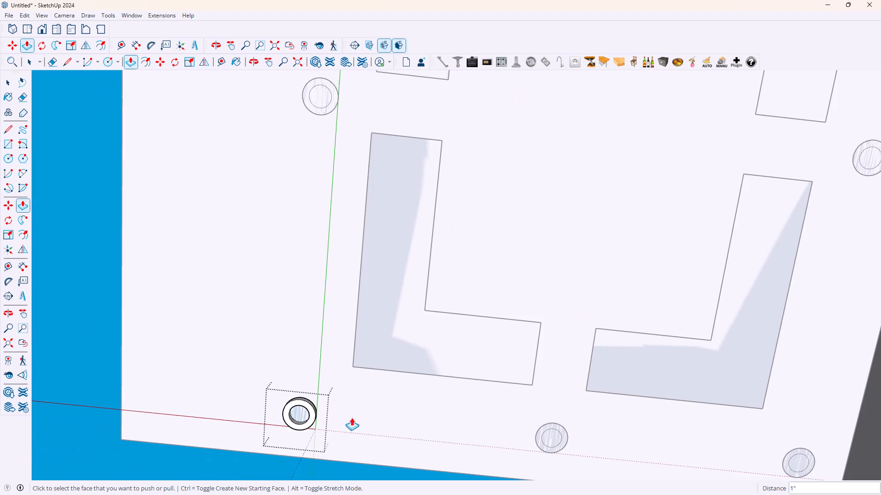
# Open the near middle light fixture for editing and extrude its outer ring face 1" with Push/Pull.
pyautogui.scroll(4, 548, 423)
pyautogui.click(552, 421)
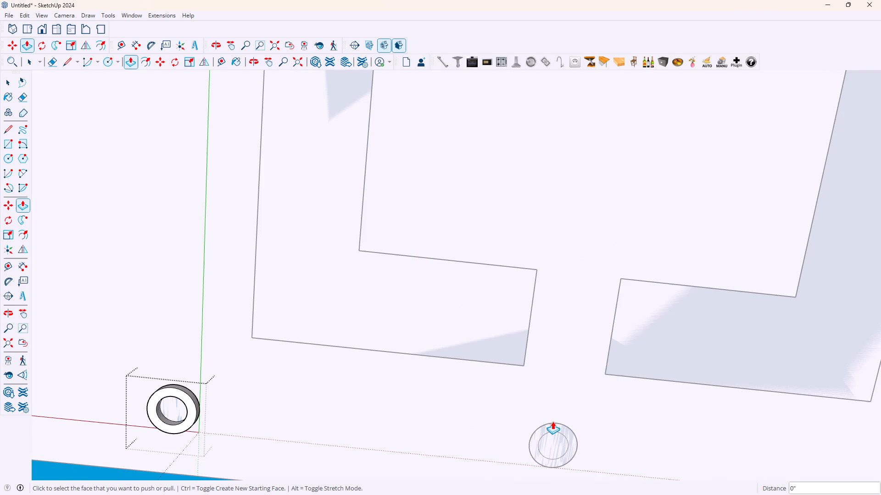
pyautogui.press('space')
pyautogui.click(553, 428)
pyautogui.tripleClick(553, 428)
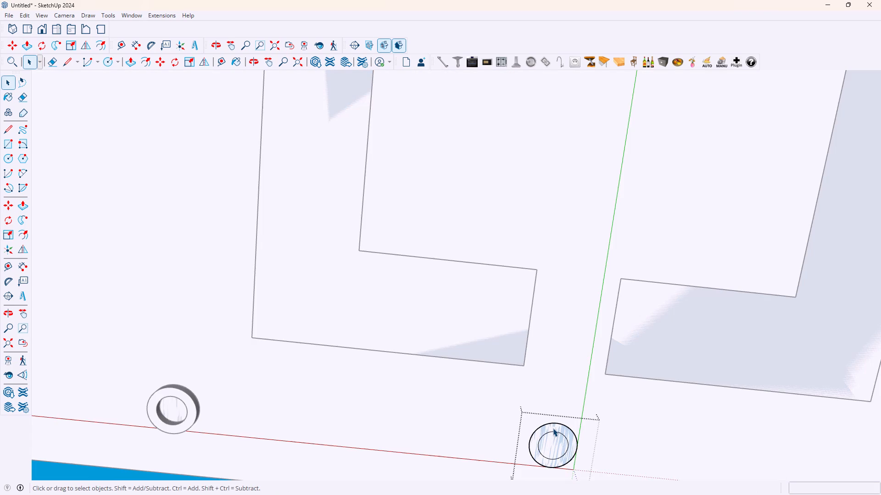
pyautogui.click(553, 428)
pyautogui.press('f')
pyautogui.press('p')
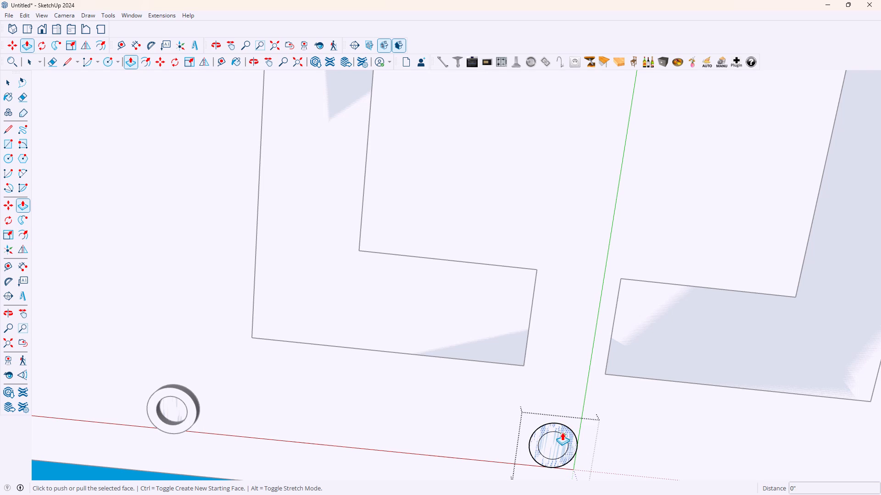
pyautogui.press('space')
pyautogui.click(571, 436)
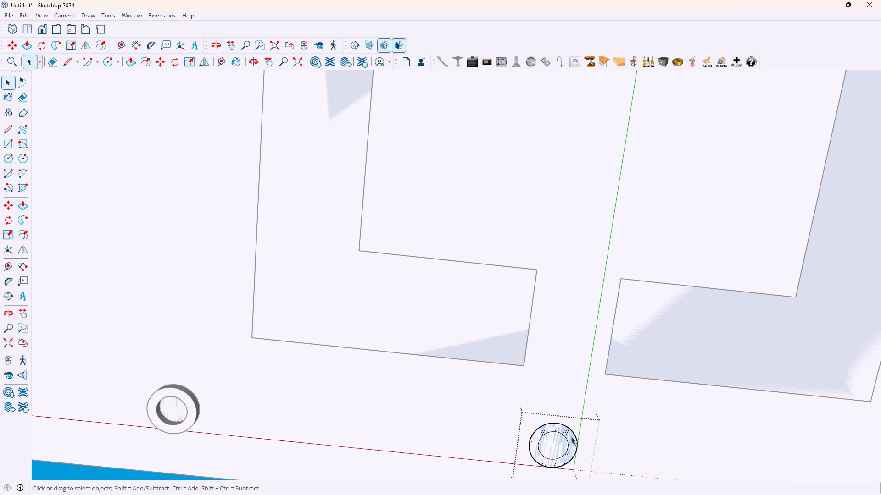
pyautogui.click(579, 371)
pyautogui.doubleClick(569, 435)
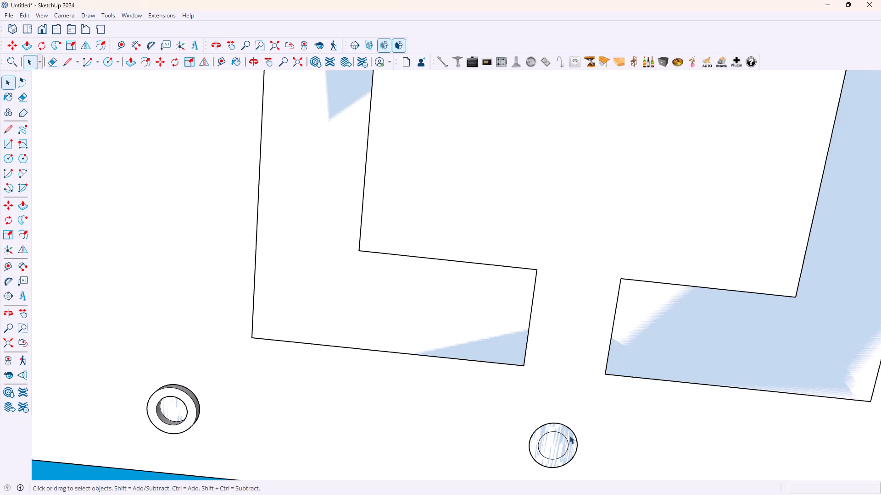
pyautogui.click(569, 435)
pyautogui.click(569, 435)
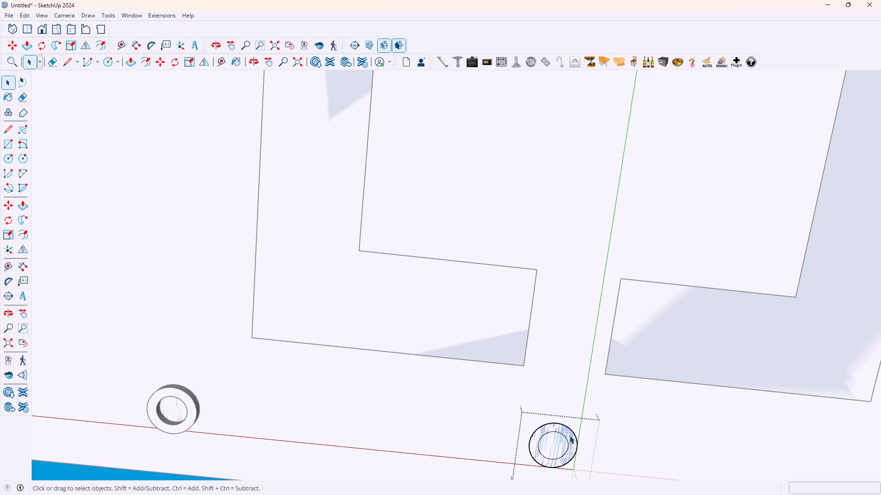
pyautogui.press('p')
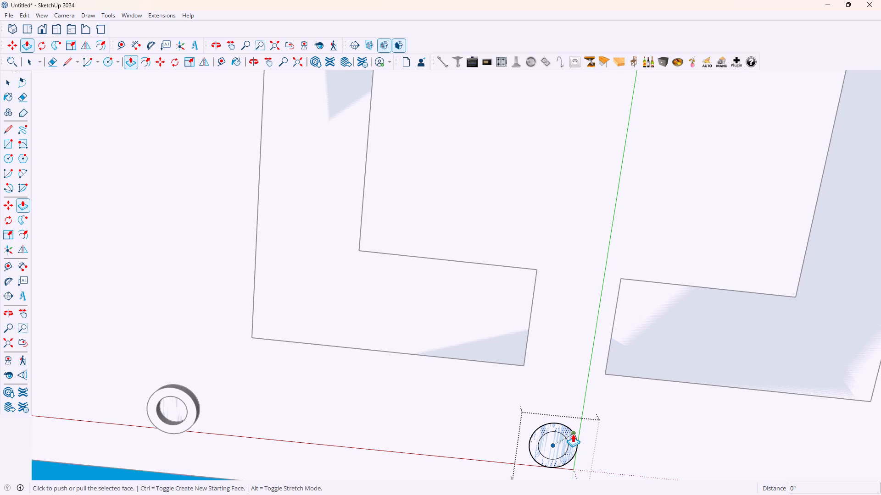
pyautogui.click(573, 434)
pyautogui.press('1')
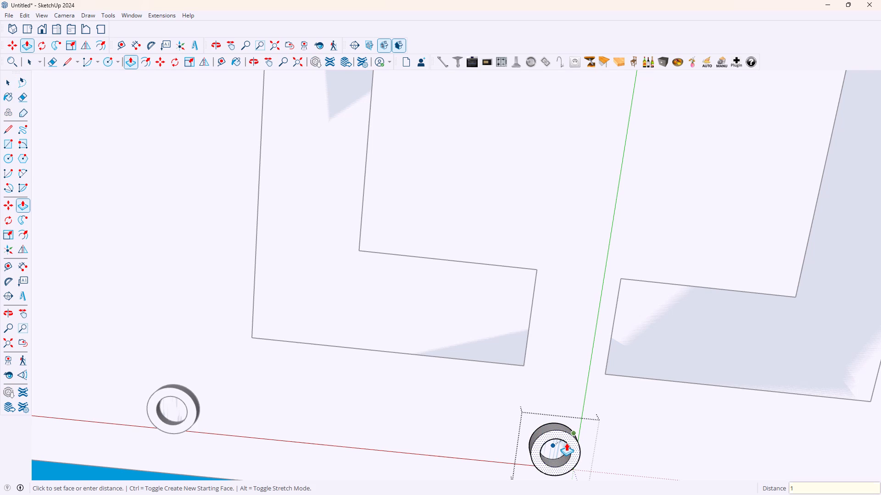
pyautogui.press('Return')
# Examine the ceiling and its light fixtures from below to compare the raised rings with the remaining fixtures.
pyautogui.scroll(-10, 565, 442)
pyautogui.moveTo(432, 439); pyautogui.dragTo(498, 478, button='middle')
pyautogui.scroll(-1, 507, 460)
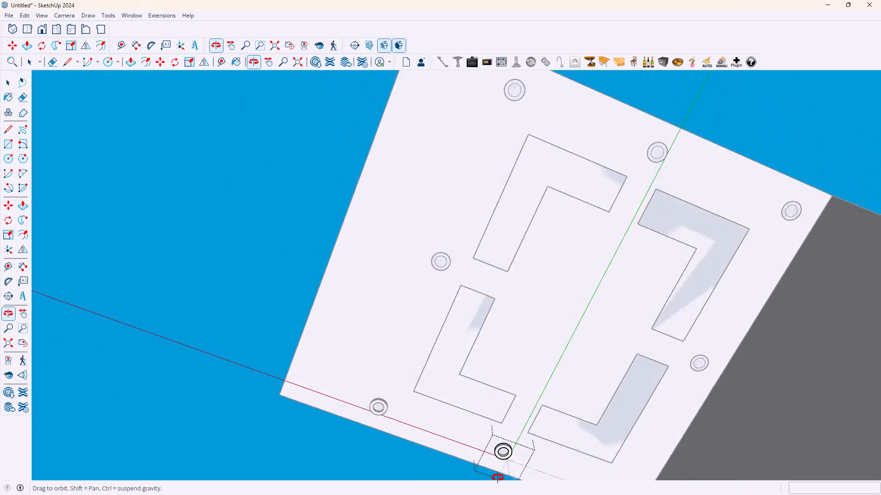
pyautogui.moveTo(498, 478); pyautogui.dragTo(465, 491, button='middle')
pyautogui.moveTo(480, 406); pyautogui.dragTo(425, 491, button='middle')
pyautogui.moveTo(494, 400); pyautogui.dragTo(442, 466, button='middle')
pyautogui.scroll(-1, 440, 469)
pyautogui.moveTo(463, 446); pyautogui.dragTo(487, 421, button='middle')
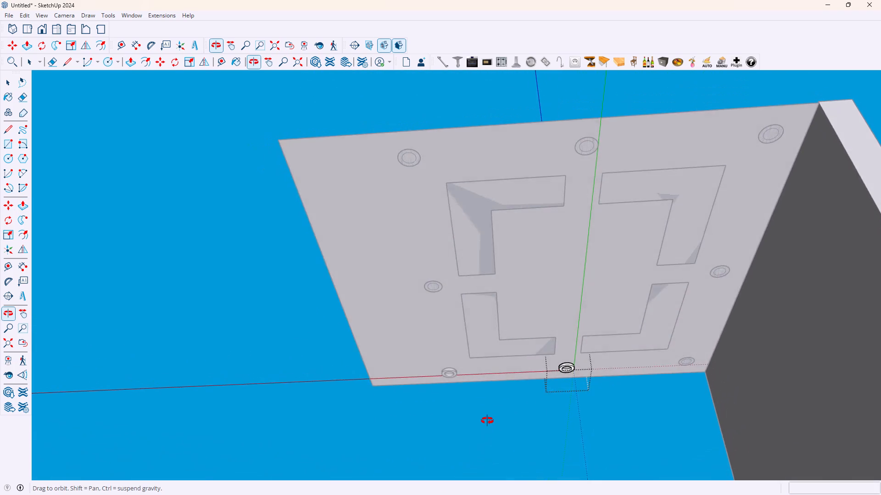
pyautogui.moveTo(487, 421); pyautogui.dragTo(479, 450, button='middle')
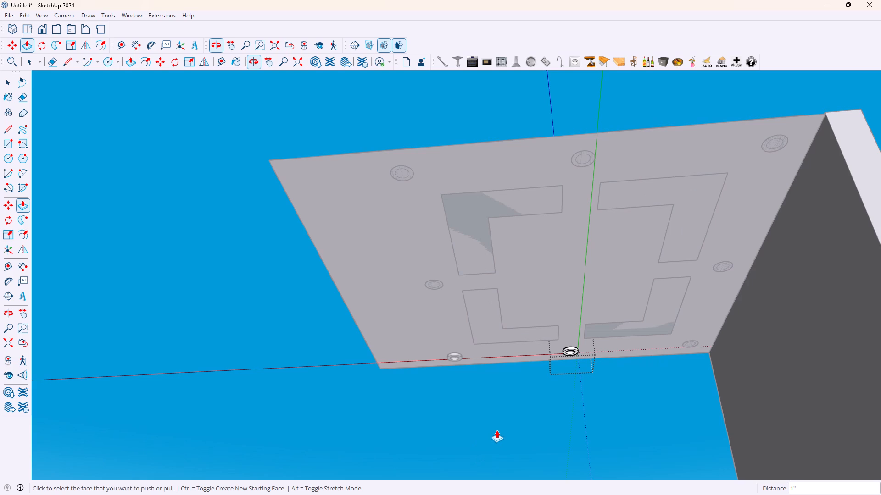
# Undo the ring extrusions on the near middle and near corner light fixtures.
pyautogui.hotkey('ctrl', 'z')
pyautogui.hotkey('ctrl', 'z')
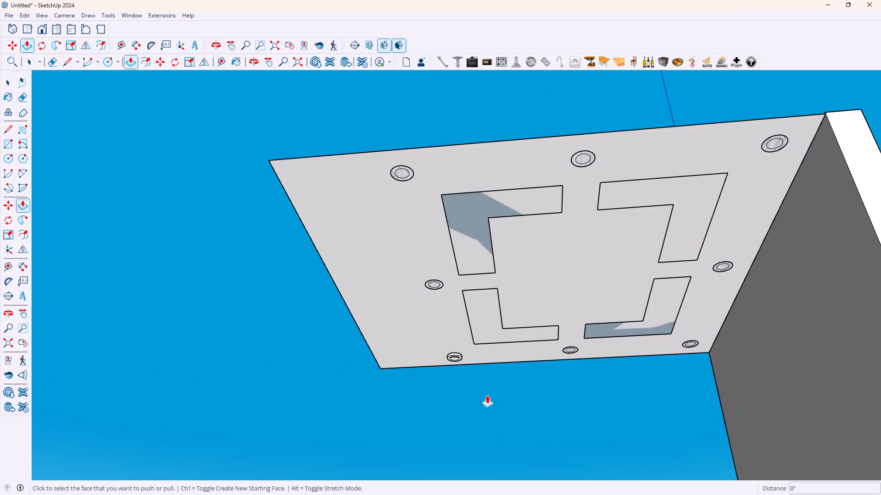
pyautogui.hotkey('ctrl', 'z')
pyautogui.hotkey('ctrl', 'z')
pyautogui.hotkey('ctrl', 'z')
pyautogui.hotkey('ctrl', 'z')
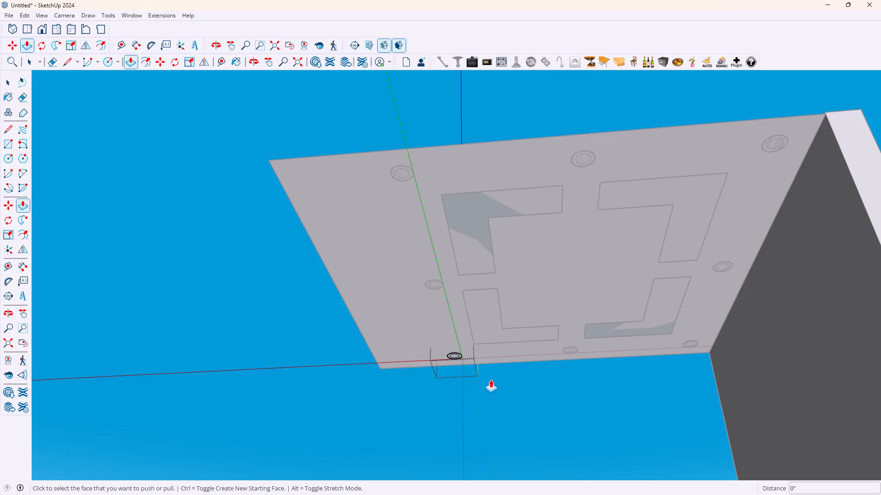
# Undo the guide line deletion and all the light fixture copies, back to the single original fixture at the near corner.
pyautogui.scroll(6, 474, 341)
pyautogui.scroll(-13, 472, 334)
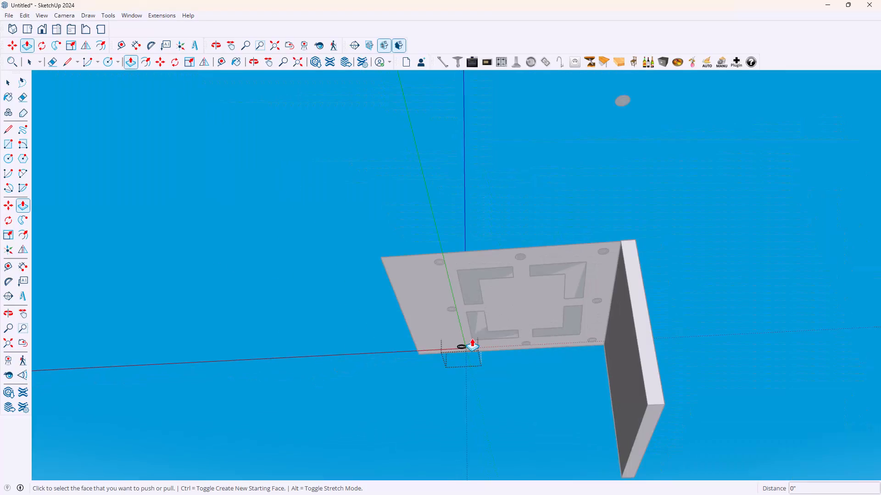
pyautogui.moveTo(477, 339); pyautogui.dragTo(509, 102, button='middle')
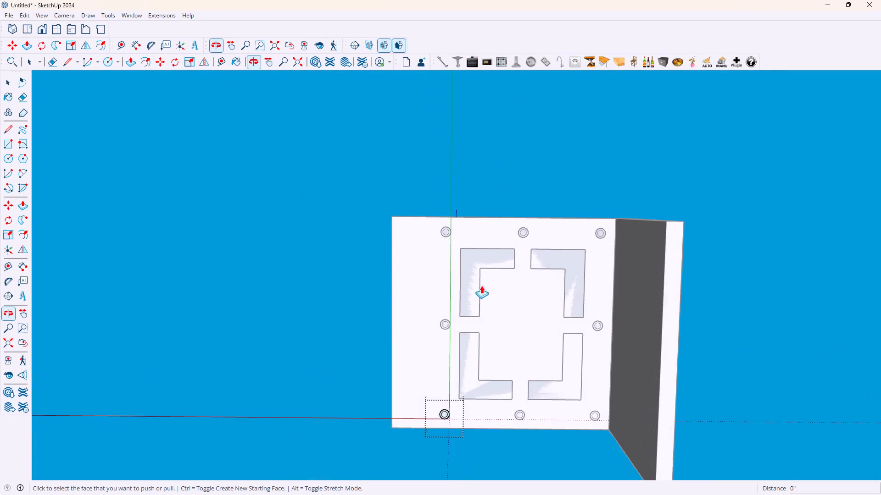
pyautogui.scroll(6, 483, 340)
pyautogui.scroll(-2, 477, 377)
pyautogui.scroll(-1, 481, 443)
pyautogui.moveTo(482, 451); pyautogui.dragTo(491, 432, button='middle')
pyautogui.scroll(1, 482, 451)
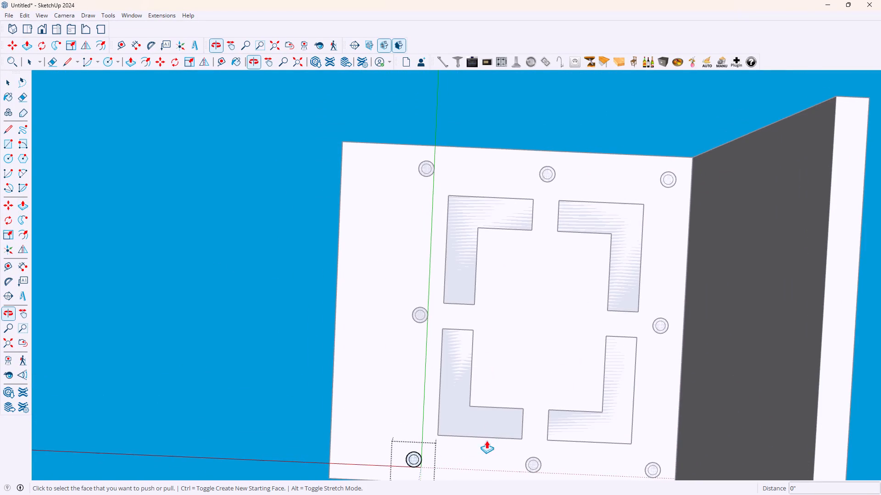
pyautogui.scroll(-7, 481, 467)
pyautogui.hotkey('ctrl', 'z')
pyautogui.hotkey('ctrl', 'z')
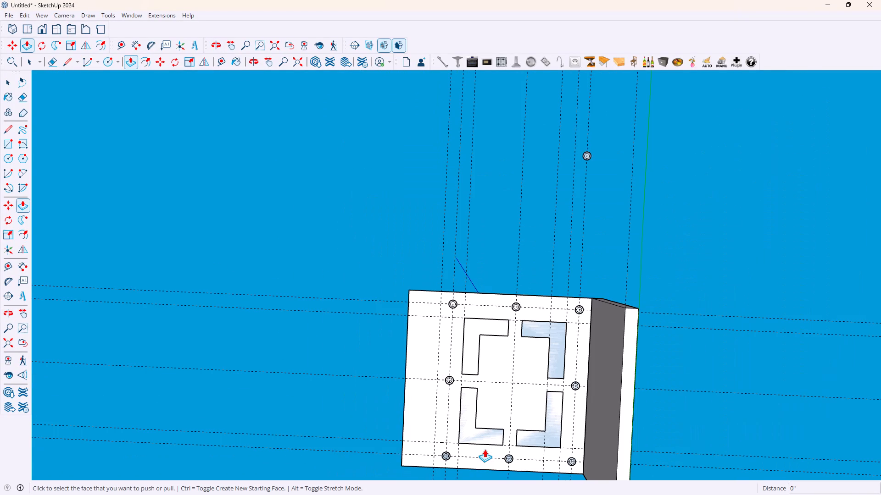
pyautogui.hotkey('ctrl', 'z')
pyautogui.hotkey('ctrl', 'z')
pyautogui.hotkey('ctrl', 'z')
pyautogui.hotkey('ctrl', 'z')
pyautogui.hotkey('ctrl', 'z')
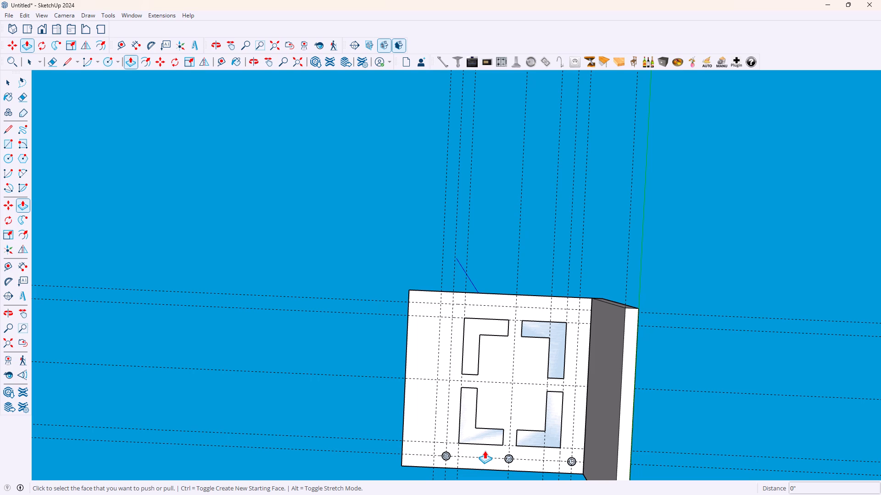
pyautogui.hotkey('ctrl', 'z')
pyautogui.hotkey('ctrl', 'z')
# Explode the near corner light fixture group into loose geometry.
pyautogui.scroll(15, 468, 466)
pyautogui.middleClick(463, 463)
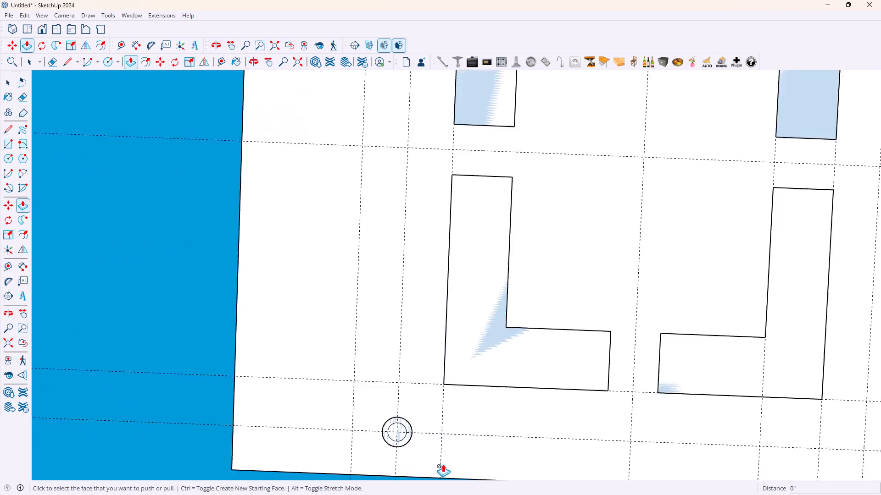
pyautogui.scroll(2, 443, 464)
pyautogui.press('space')
pyautogui.scroll(5, 346, 421)
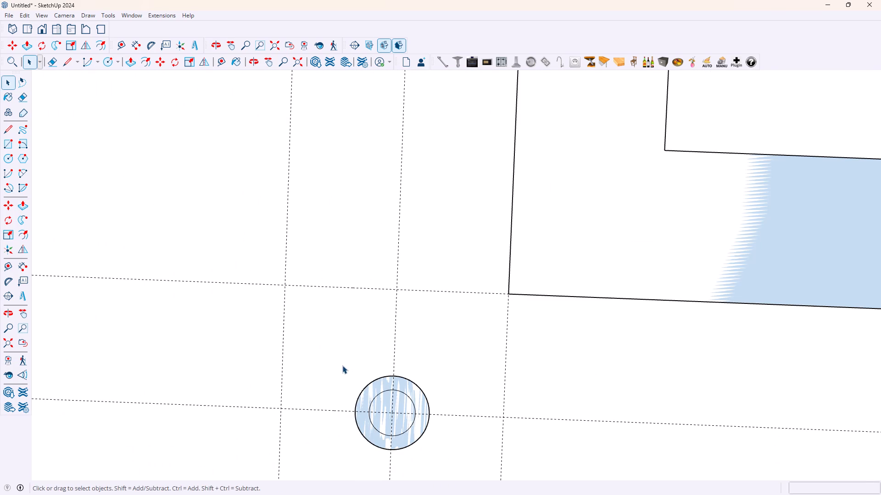
pyautogui.moveTo(335, 350); pyautogui.dragTo(448, 473)
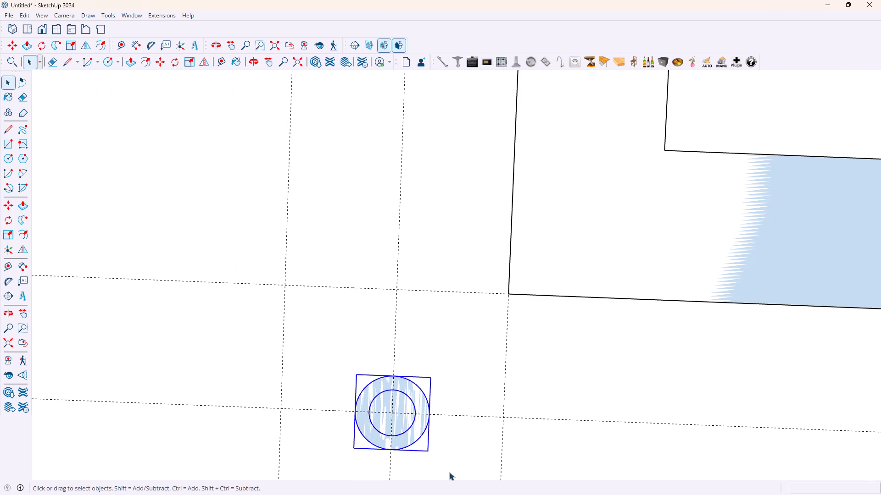
pyautogui.rightClick(407, 410)
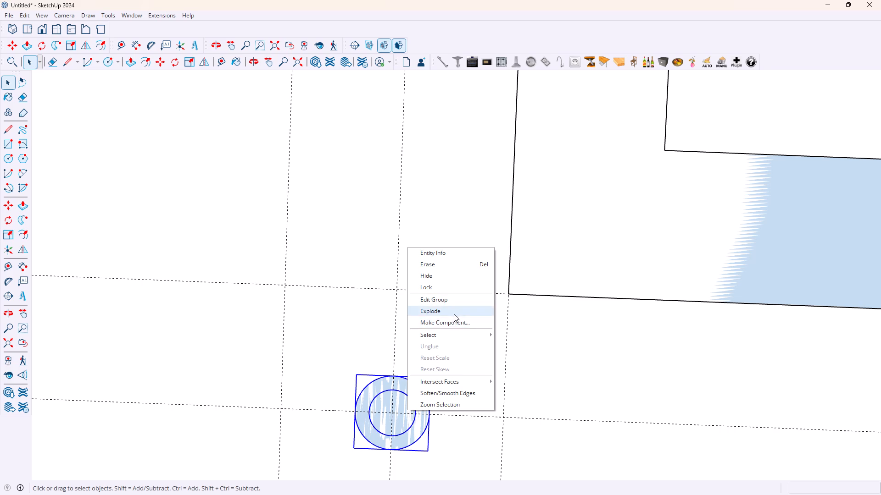
pyautogui.click(454, 313)
# Make the exploded fixture's two concentric circles into a component that replaces the selection, keeping the default settings.
pyautogui.moveTo(326, 347); pyautogui.dragTo(449, 478)
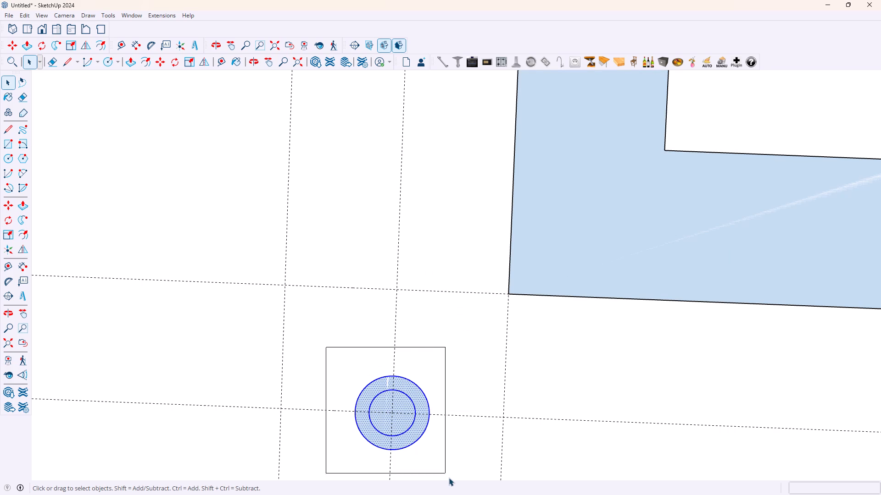
pyautogui.moveTo(449, 478); pyautogui.dragTo(449, 478)
pyautogui.rightClick(426, 425)
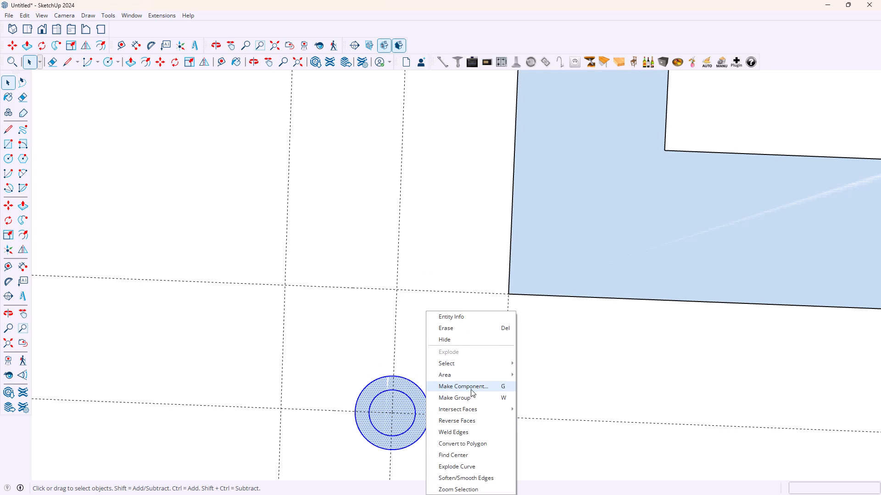
pyautogui.click(475, 388)
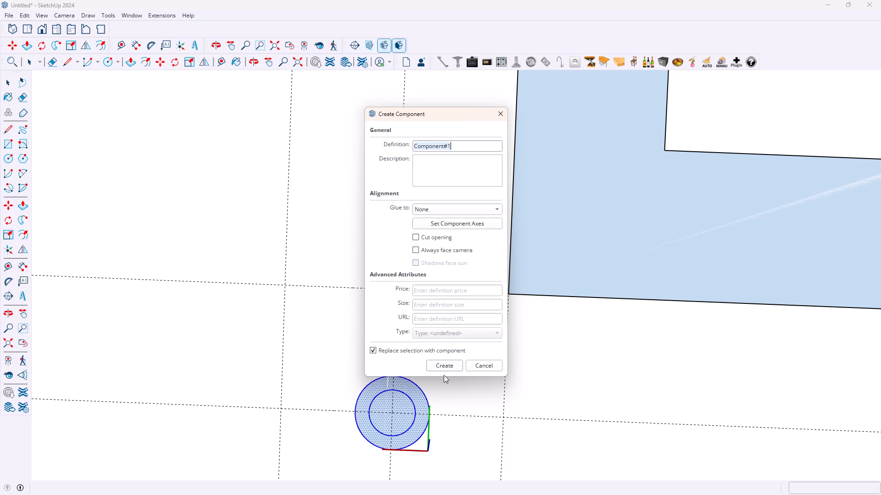
pyautogui.click(452, 363)
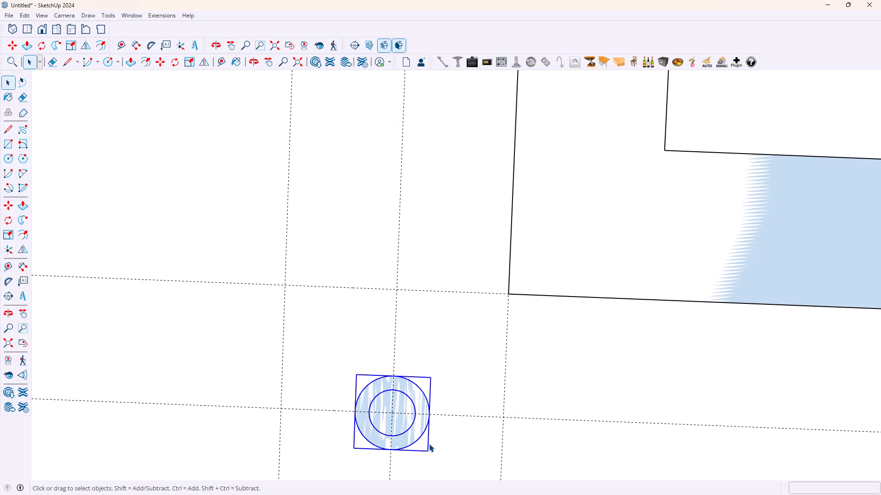
# Copy the fixture component 3' 11" along the near edge from its centre to the middle guide intersection.
pyautogui.press('m')
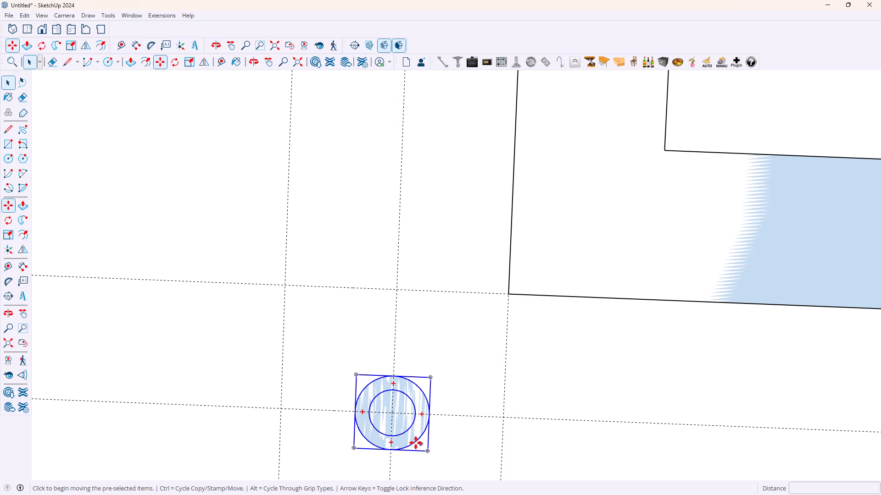
pyautogui.click(392, 412)
pyautogui.scroll(-11, 577, 418)
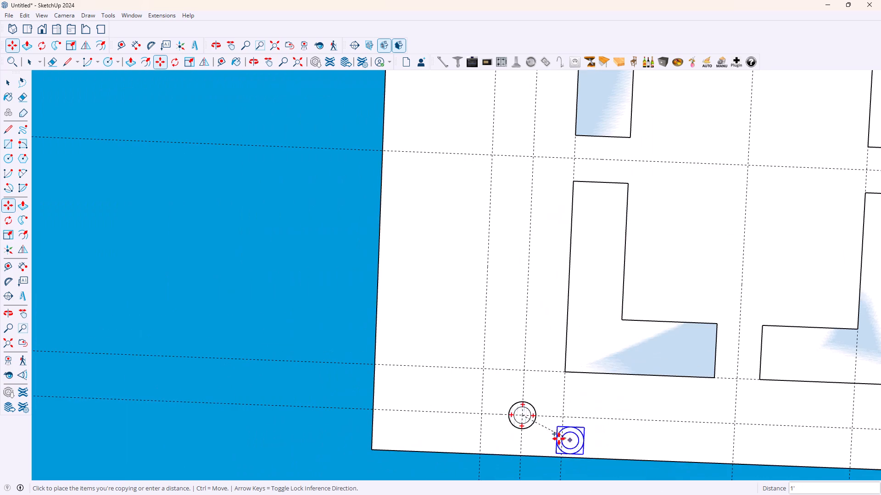
pyautogui.scroll(-6, 580, 373)
pyautogui.scroll(4, 692, 396)
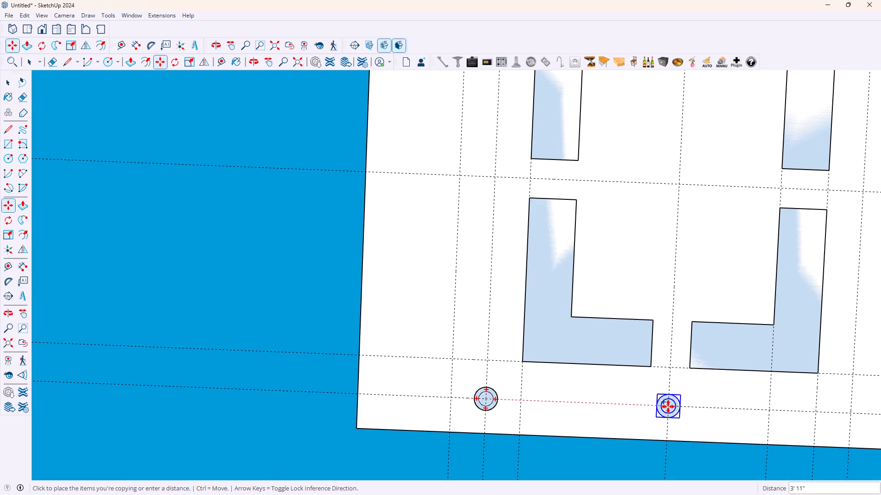
pyautogui.click(668, 407)
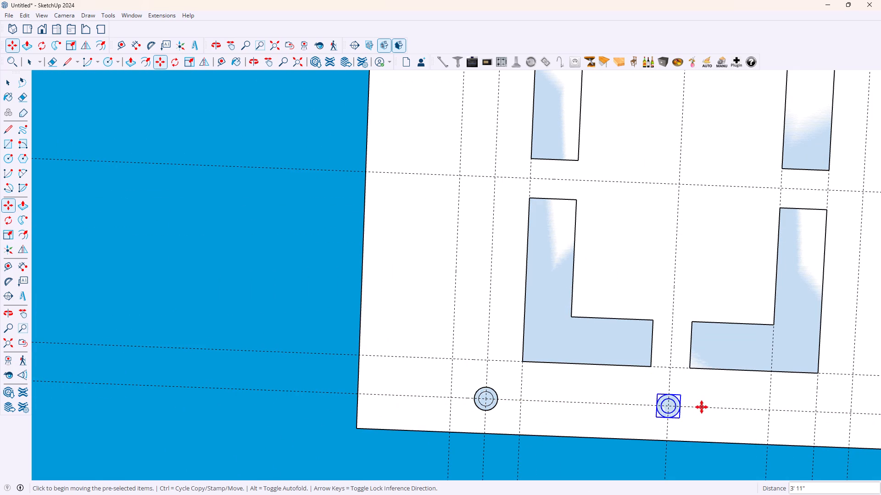
# Copy the middle fixture component 3' 11" further along the near edge to the guide intersection beside the dark wall.
pyautogui.scroll(-3, 700, 409)
pyautogui.scroll(8, 707, 409)
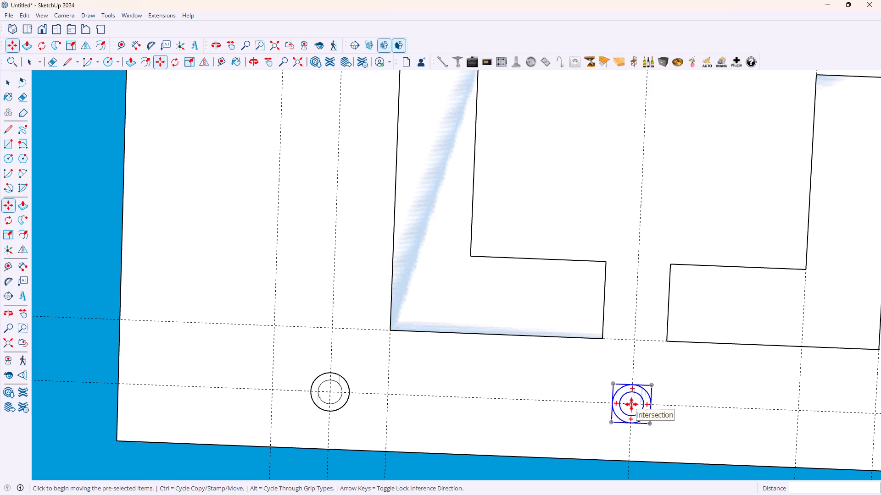
pyautogui.click(631, 404)
pyautogui.scroll(-6, 755, 407)
pyautogui.scroll(-1, 844, 416)
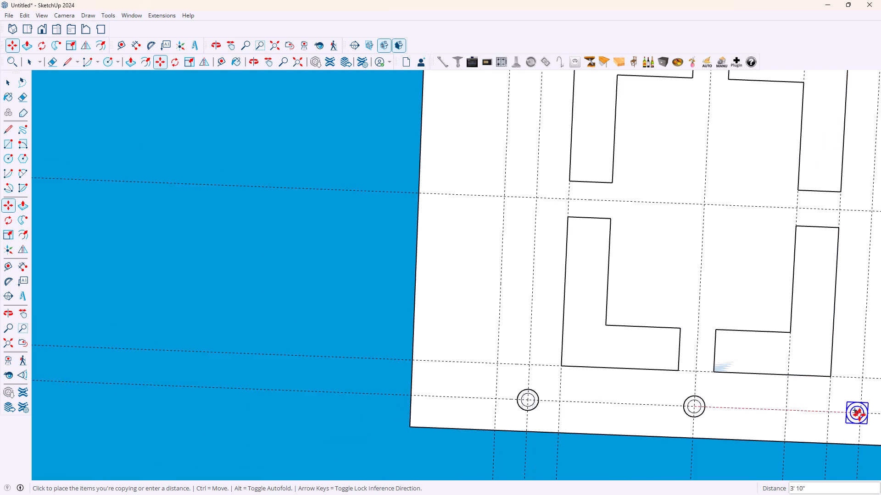
pyautogui.scroll(4, 860, 417)
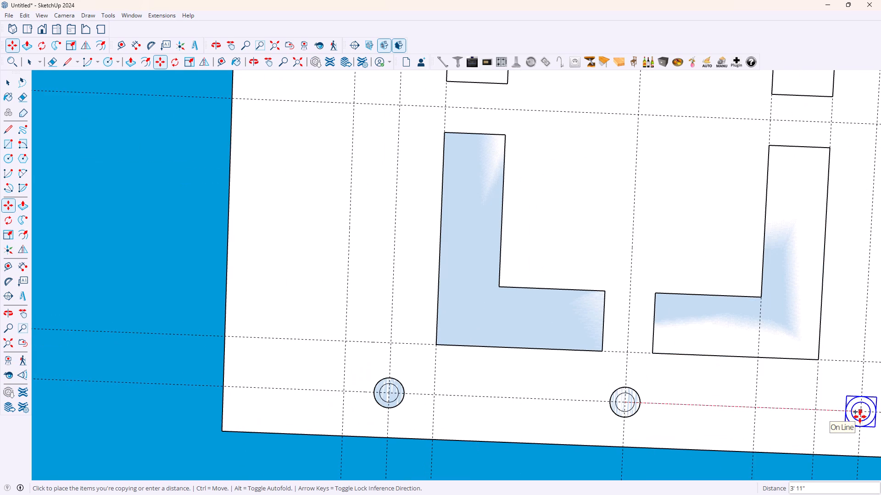
pyautogui.click(860, 414)
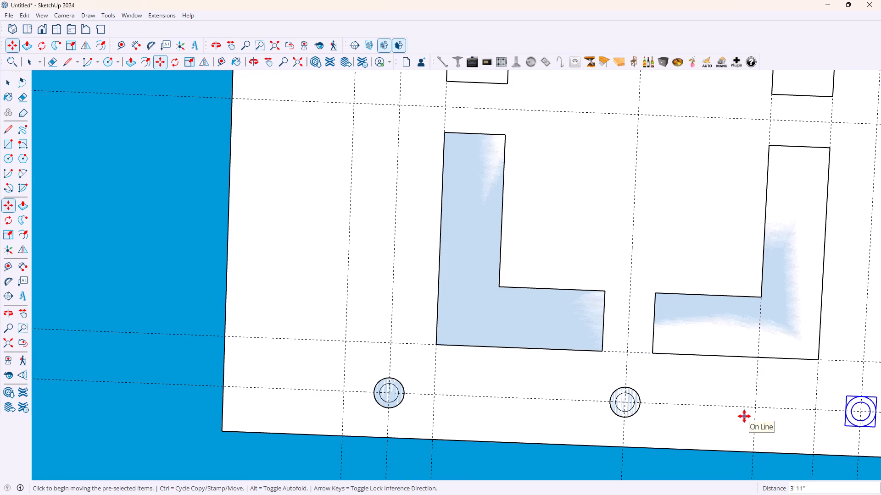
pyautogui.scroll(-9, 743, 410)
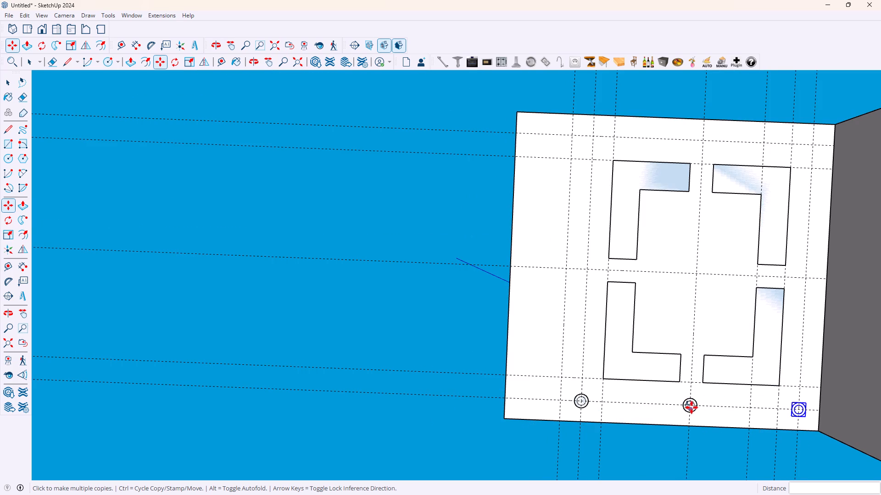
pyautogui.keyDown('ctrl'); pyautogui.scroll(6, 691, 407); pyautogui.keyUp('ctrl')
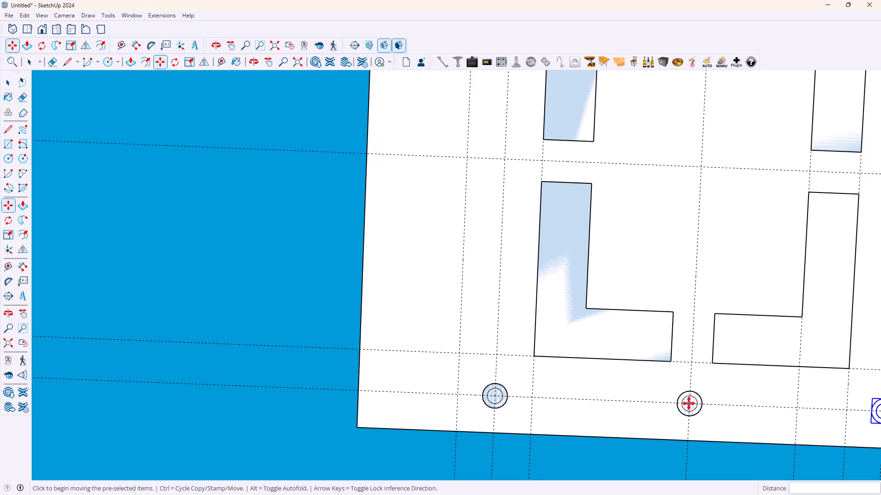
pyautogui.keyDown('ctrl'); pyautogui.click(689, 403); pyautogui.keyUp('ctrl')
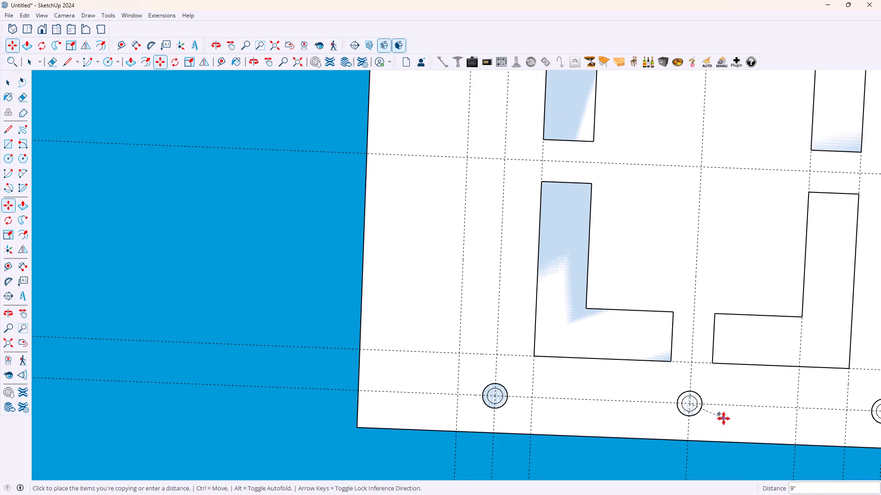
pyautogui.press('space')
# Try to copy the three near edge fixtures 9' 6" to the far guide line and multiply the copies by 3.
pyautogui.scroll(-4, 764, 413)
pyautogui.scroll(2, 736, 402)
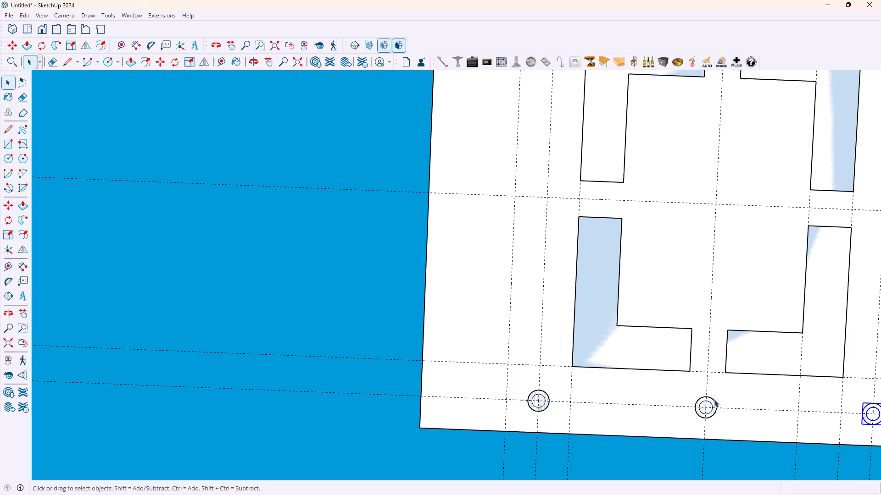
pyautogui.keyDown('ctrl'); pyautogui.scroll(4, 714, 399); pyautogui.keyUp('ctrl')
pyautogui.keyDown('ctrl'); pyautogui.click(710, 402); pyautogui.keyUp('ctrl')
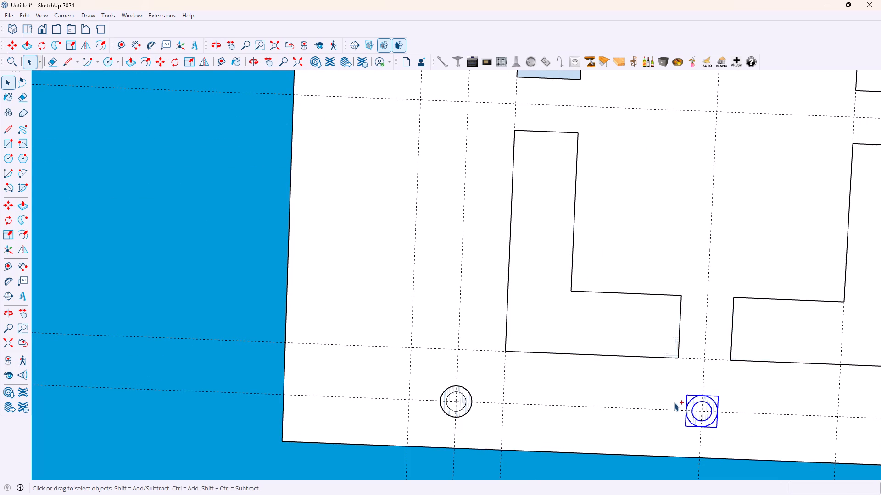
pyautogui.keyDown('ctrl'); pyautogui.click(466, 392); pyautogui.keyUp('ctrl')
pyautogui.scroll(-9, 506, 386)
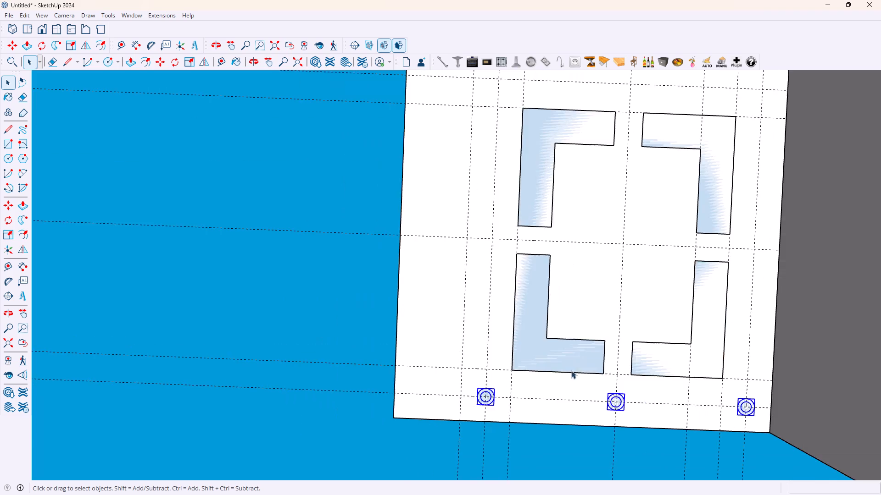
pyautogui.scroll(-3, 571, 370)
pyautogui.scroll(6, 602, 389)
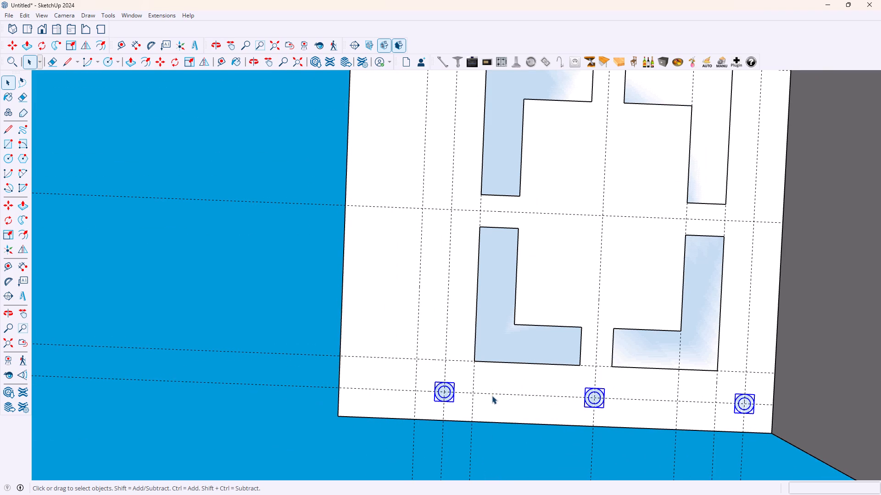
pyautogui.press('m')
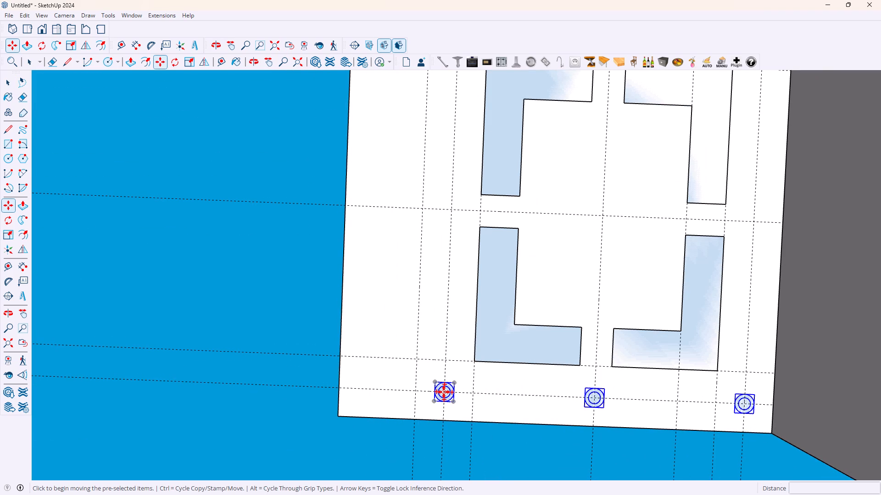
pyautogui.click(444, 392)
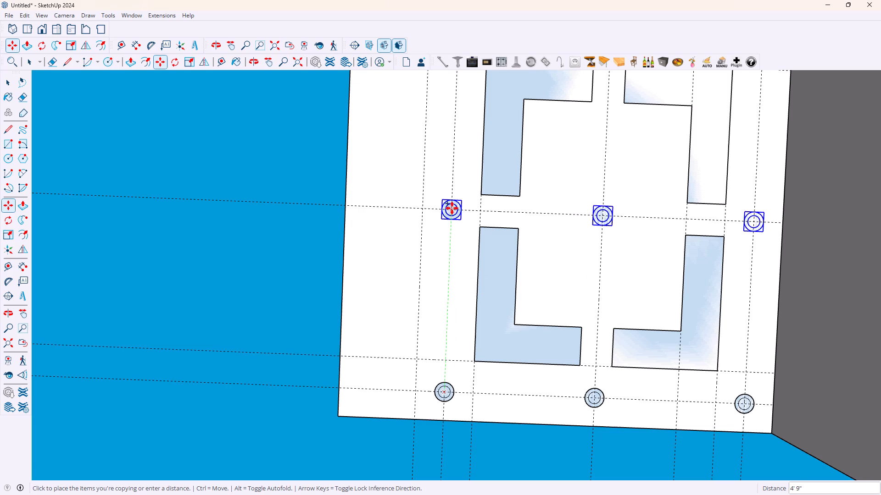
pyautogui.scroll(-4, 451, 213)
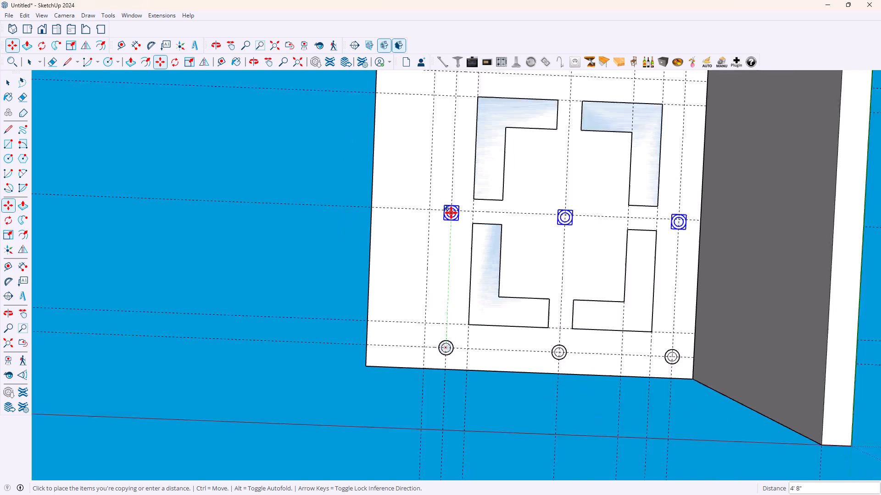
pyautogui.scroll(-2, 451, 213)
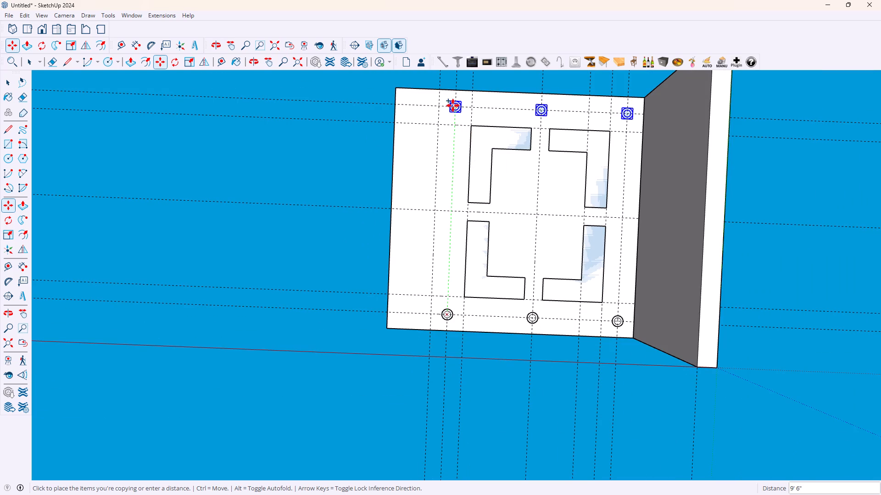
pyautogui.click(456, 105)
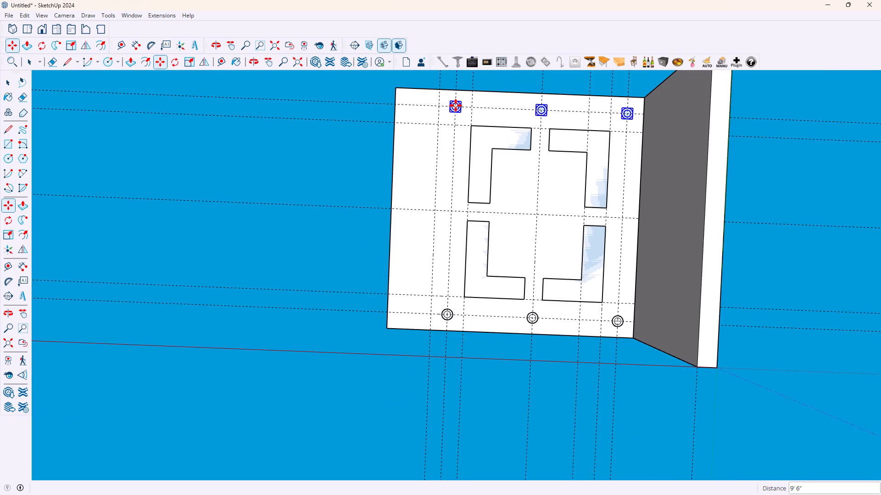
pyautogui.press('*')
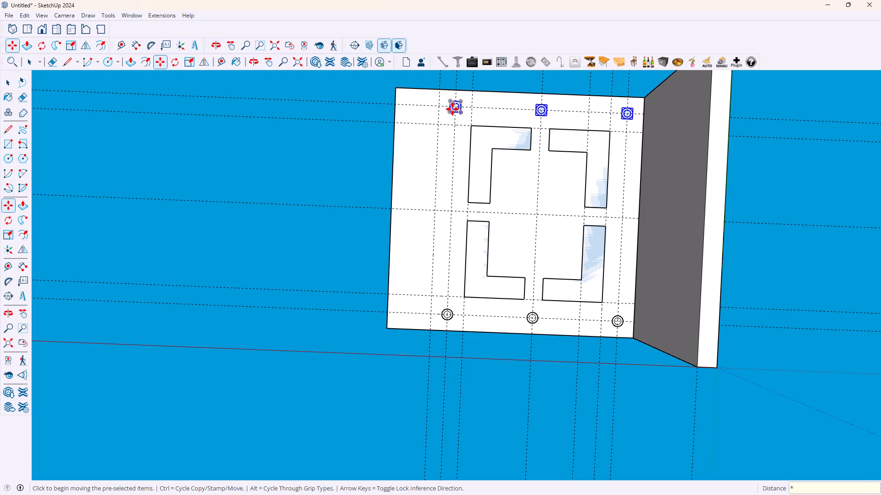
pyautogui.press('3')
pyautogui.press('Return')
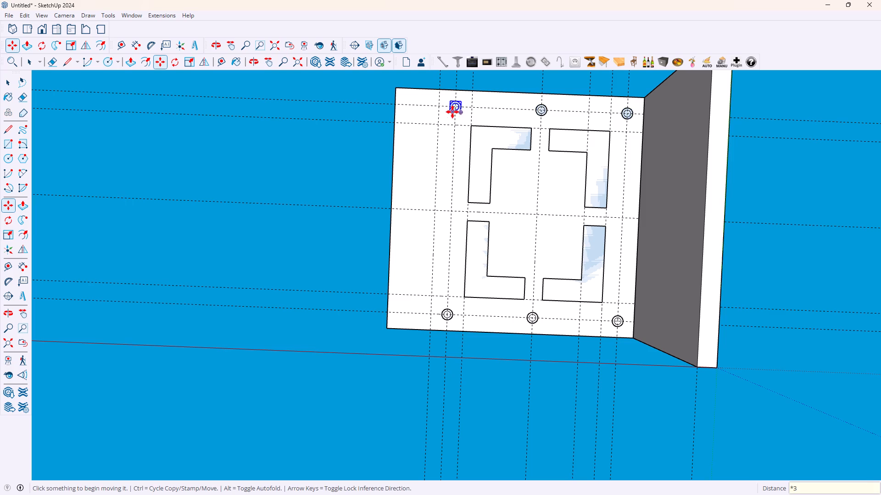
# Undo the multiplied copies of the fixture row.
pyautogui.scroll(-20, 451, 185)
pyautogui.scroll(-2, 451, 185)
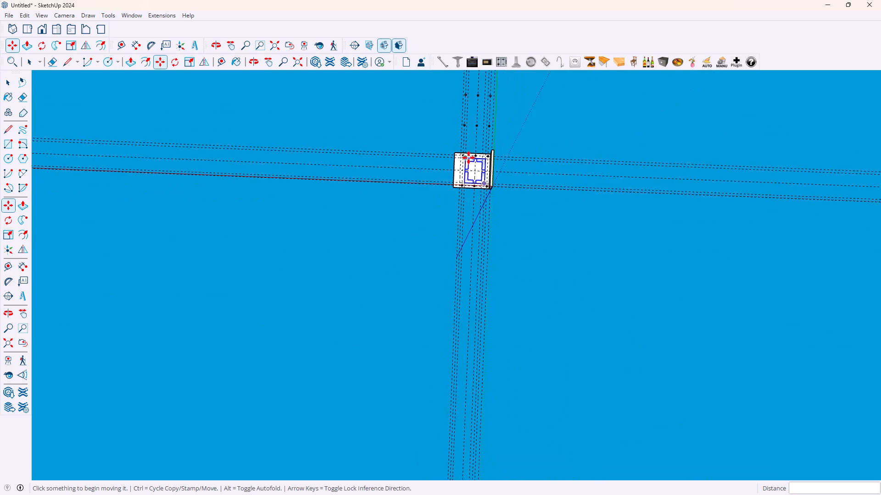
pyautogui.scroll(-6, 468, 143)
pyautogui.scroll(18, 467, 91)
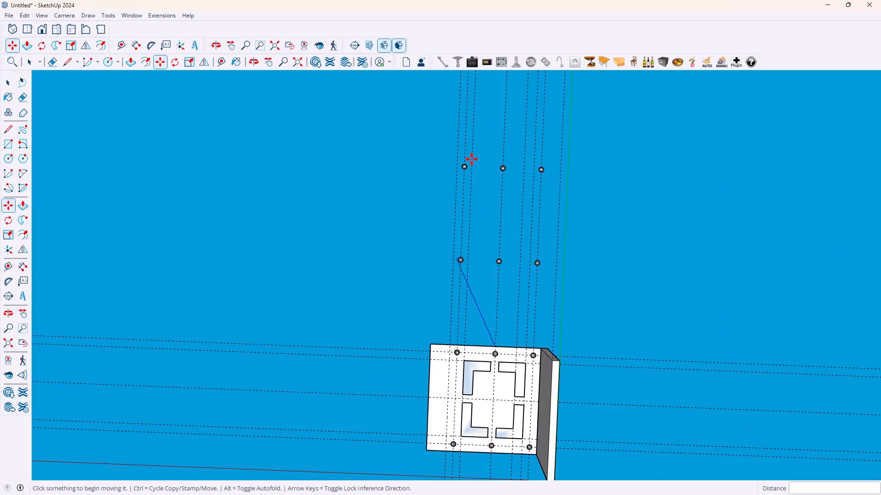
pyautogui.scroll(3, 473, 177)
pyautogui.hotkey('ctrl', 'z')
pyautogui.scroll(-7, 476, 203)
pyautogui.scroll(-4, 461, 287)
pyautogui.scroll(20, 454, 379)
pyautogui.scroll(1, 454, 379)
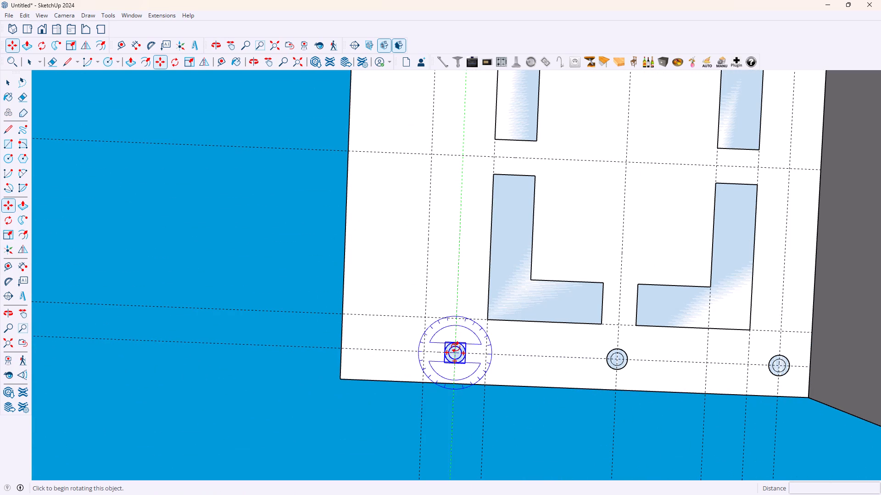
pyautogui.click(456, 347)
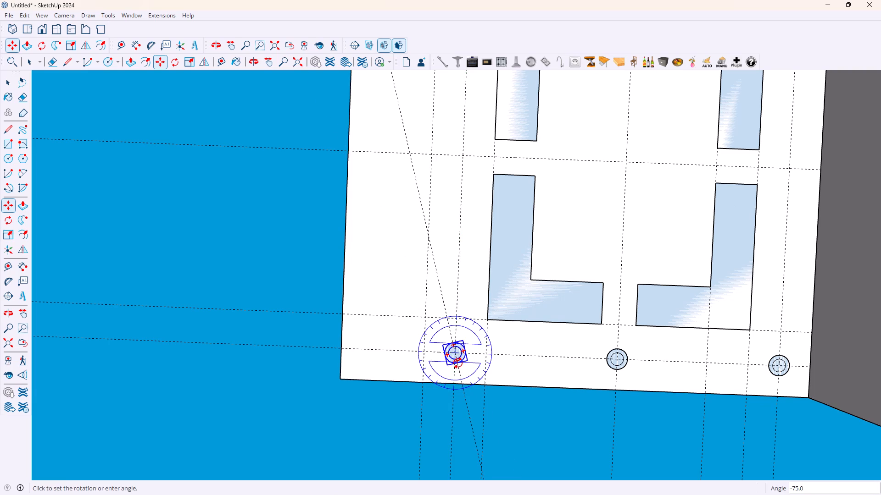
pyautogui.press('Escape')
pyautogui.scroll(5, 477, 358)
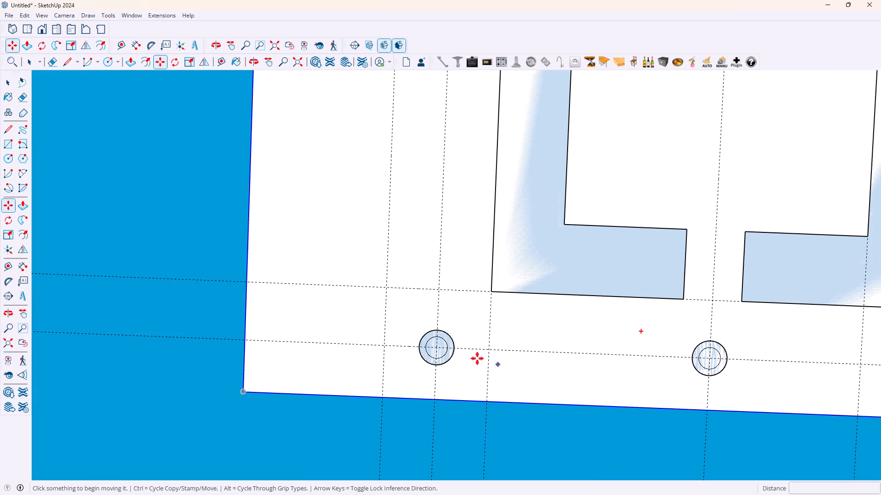
# Copy the three near edge fixtures 4' 9" to the middle guide line and multiply by 2 for the far row.
pyautogui.press('space')
pyautogui.click(441, 340)
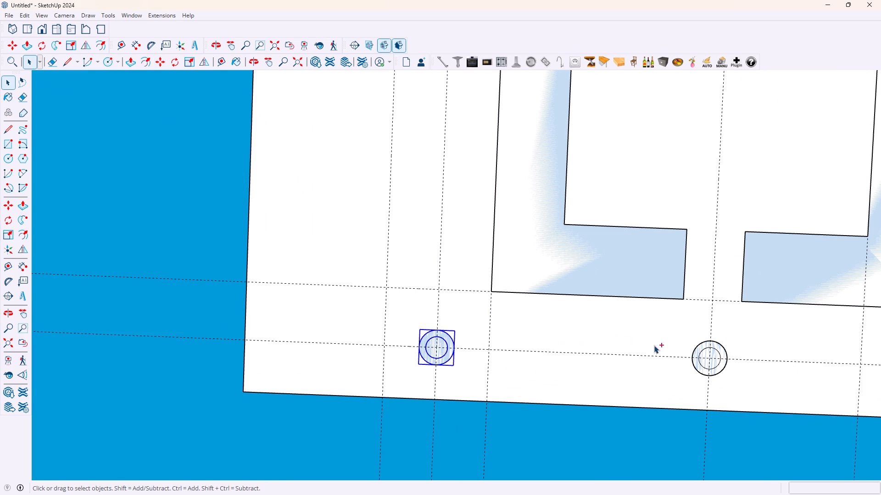
pyautogui.keyDown('ctrl'); pyautogui.click(703, 352); pyautogui.keyUp('ctrl')
pyautogui.scroll(-6, 717, 351)
pyautogui.scroll(-2, 851, 370)
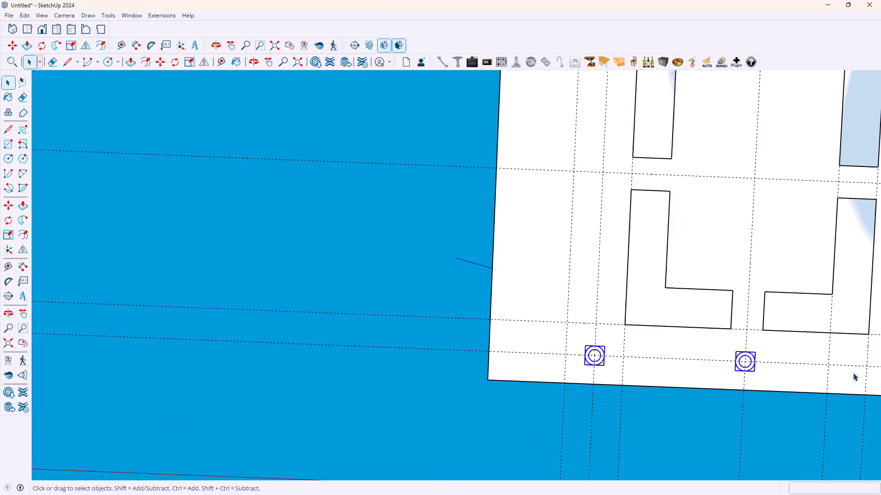
pyautogui.scroll(-10, 853, 373)
pyautogui.scroll(11, 798, 319)
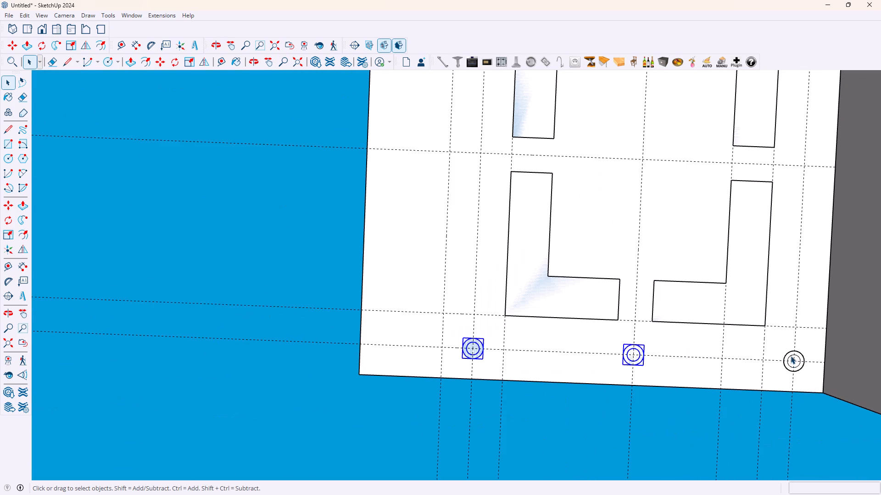
pyautogui.click(791, 356)
pyautogui.keyDown('ctrl'); pyautogui.click(631, 346); pyautogui.keyUp('ctrl')
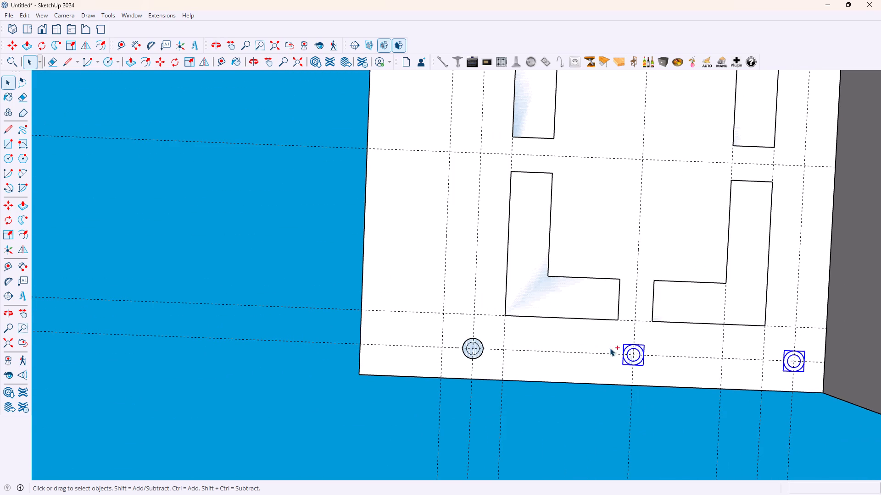
pyautogui.keyDown('ctrl'); pyautogui.click(475, 342); pyautogui.keyUp('ctrl')
pyautogui.press('m')
pyautogui.scroll(4, 473, 353)
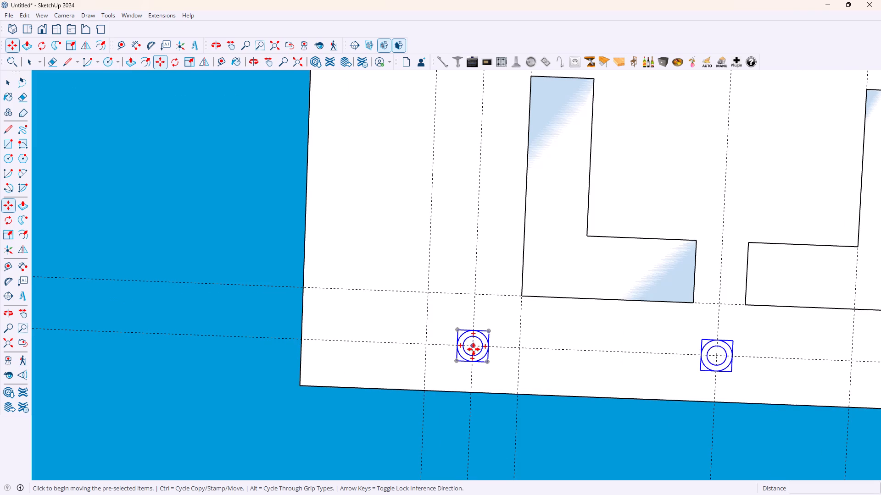
pyautogui.click(473, 345)
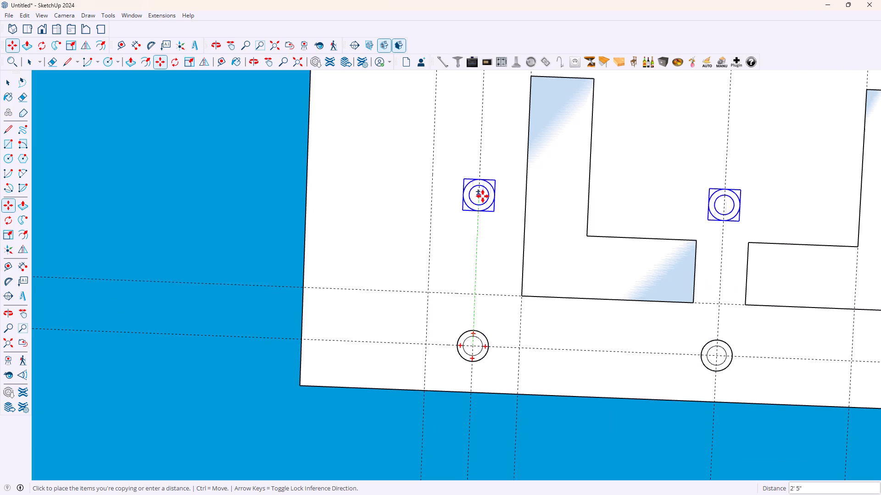
pyautogui.scroll(-10, 483, 196)
pyautogui.scroll(1, 484, 126)
pyautogui.click(484, 126)
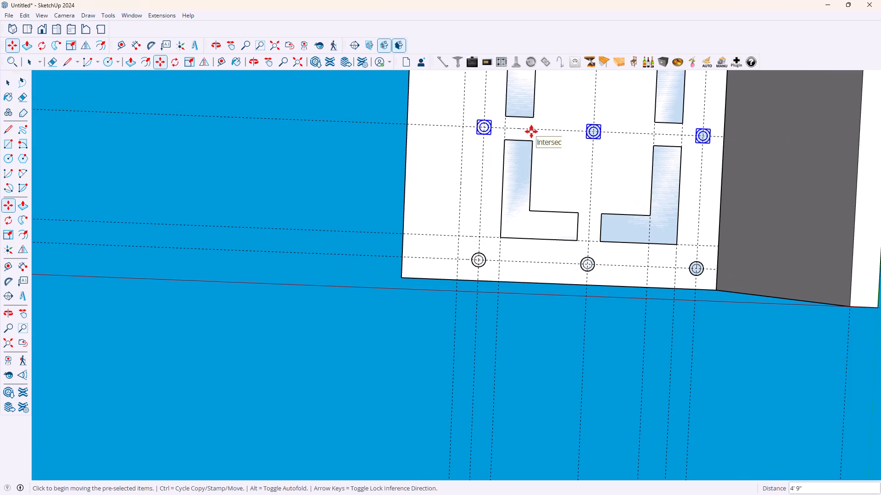
pyautogui.write('*2')
pyautogui.press('Return')
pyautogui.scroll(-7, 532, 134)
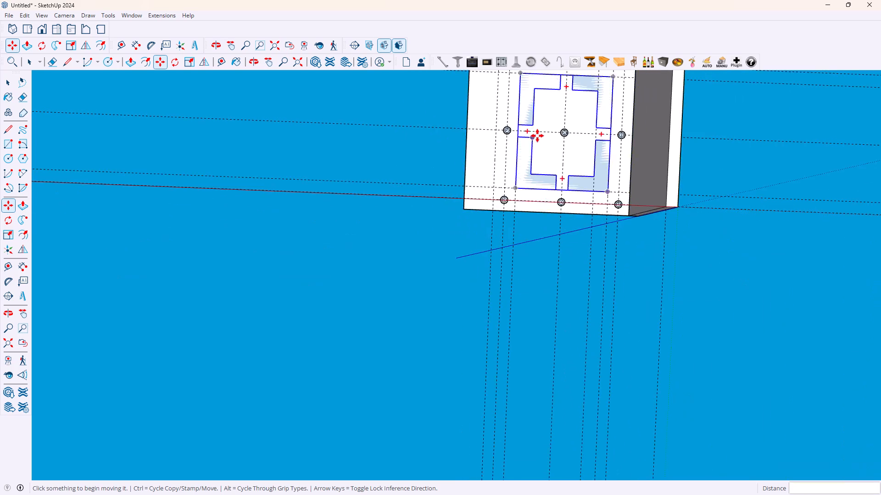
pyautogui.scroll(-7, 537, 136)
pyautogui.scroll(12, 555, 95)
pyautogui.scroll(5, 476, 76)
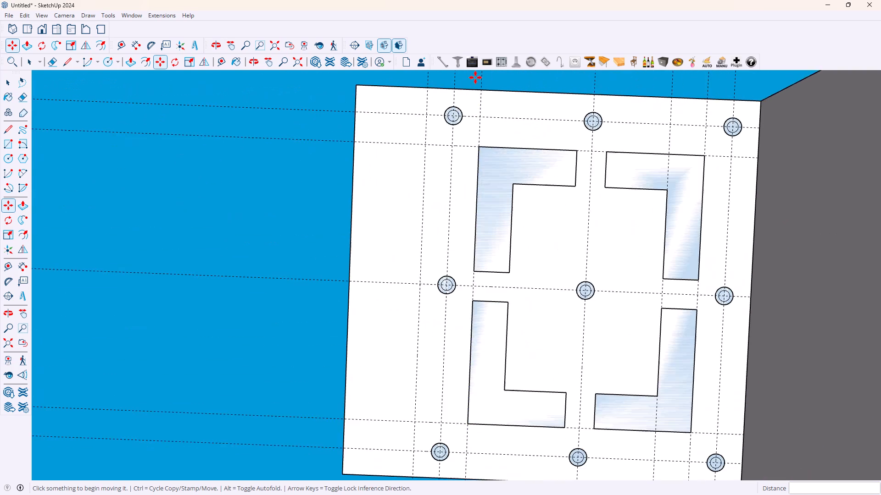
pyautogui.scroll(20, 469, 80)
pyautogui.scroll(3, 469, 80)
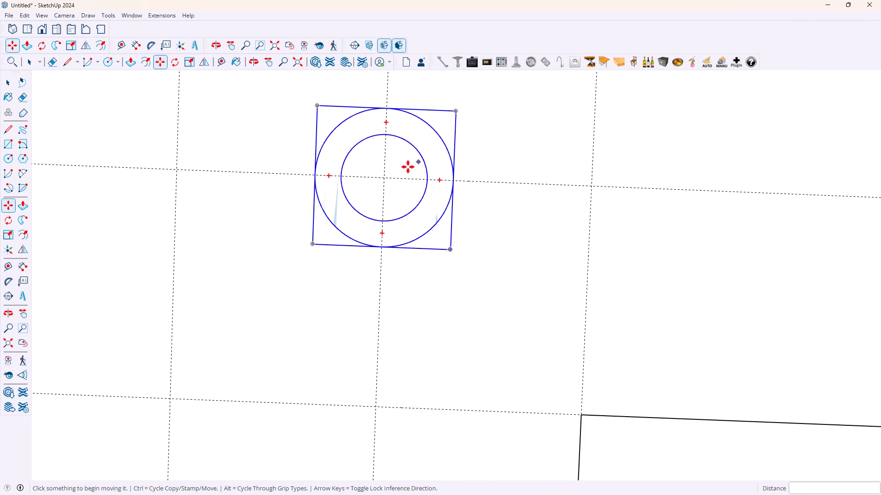
# Delete the light fixture component at the centre of the ceiling, between the four L-shaped bands.
pyautogui.scroll(-15, 418, 174)
pyautogui.scroll(1, 424, 175)
pyautogui.scroll(-10, 424, 175)
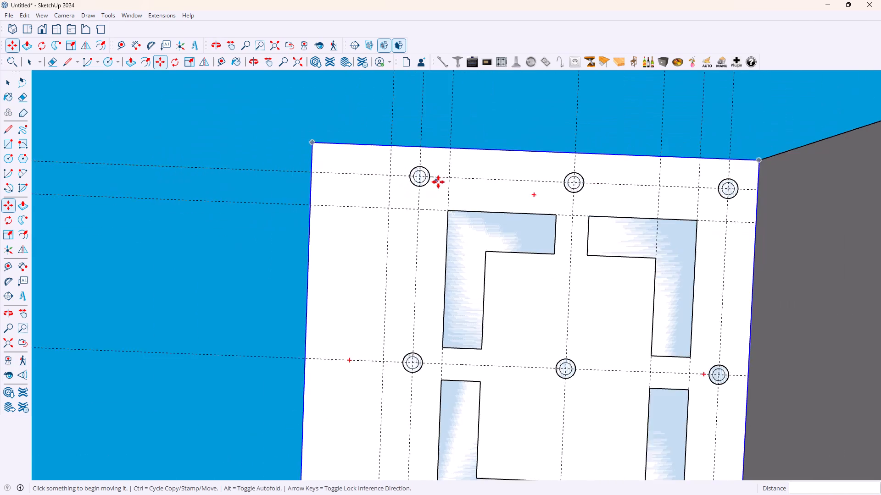
pyautogui.scroll(-6, 438, 182)
pyautogui.press('space')
pyautogui.scroll(10, 513, 301)
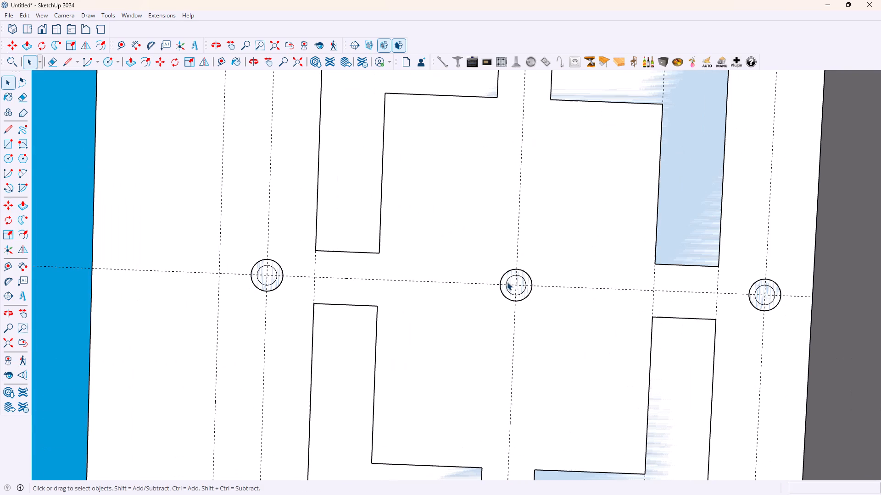
pyautogui.moveTo(489, 255); pyautogui.dragTo(553, 315)
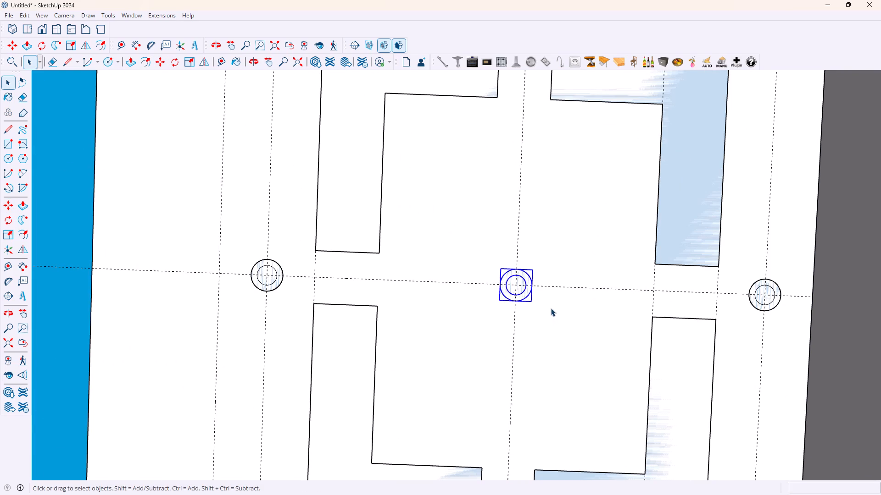
pyautogui.press('Delete')
# Delete all the guide lines in the model.
pyautogui.scroll(-15, 554, 305)
pyautogui.scroll(4, 520, 358)
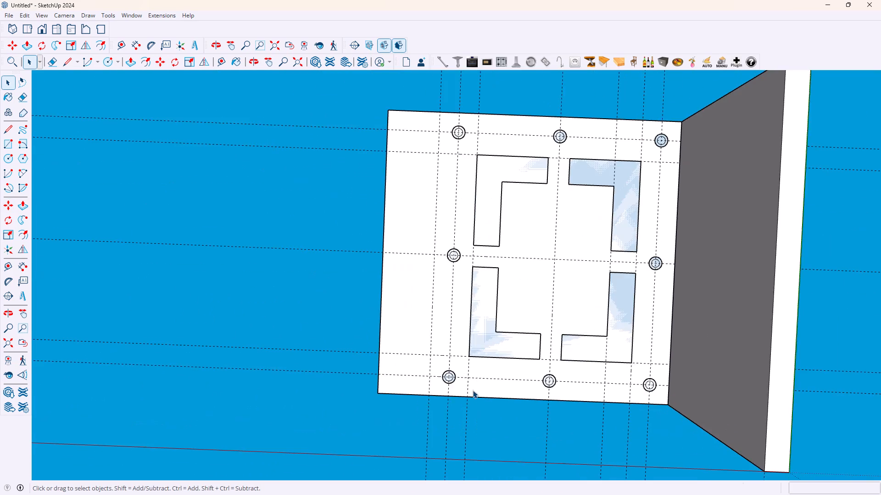
pyautogui.scroll(6, 468, 394)
pyautogui.click(44, 18)
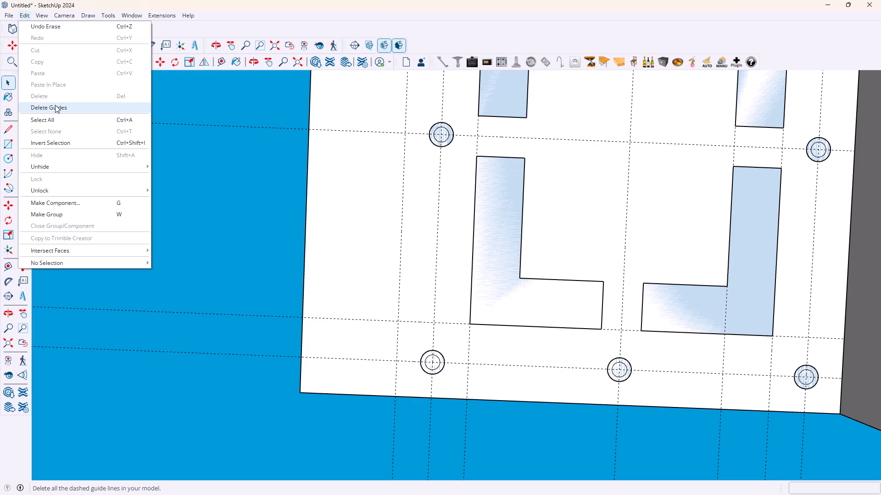
pyautogui.click(55, 105)
# Open the near edge corner fixture farthest from the dark wall for component editing.
pyautogui.scroll(-20, 170, 133)
pyautogui.scroll(5, 468, 229)
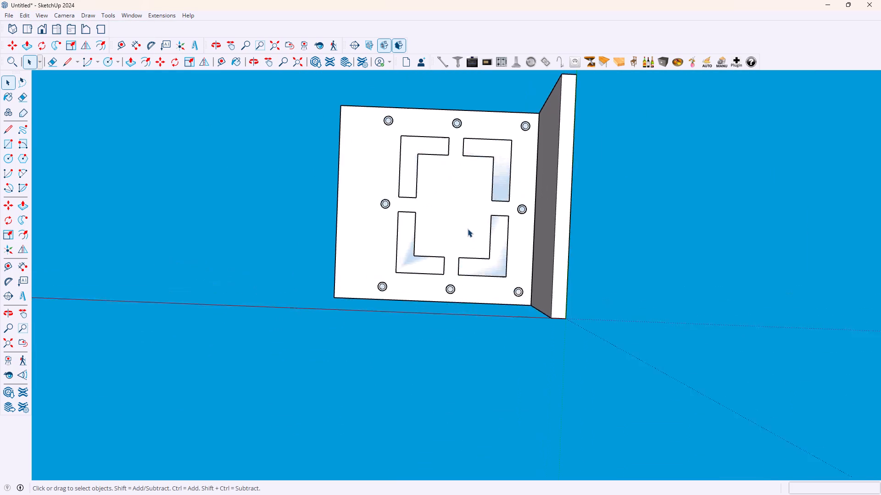
pyautogui.scroll(8, 468, 229)
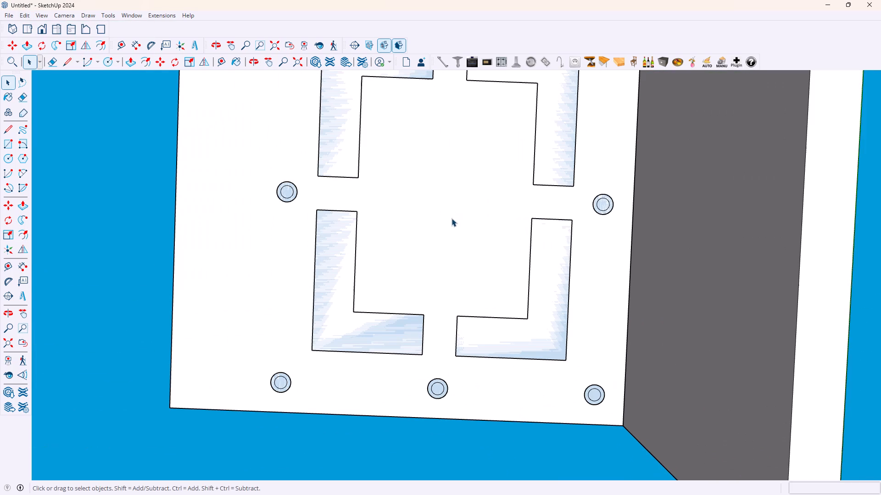
pyautogui.scroll(8, 277, 364)
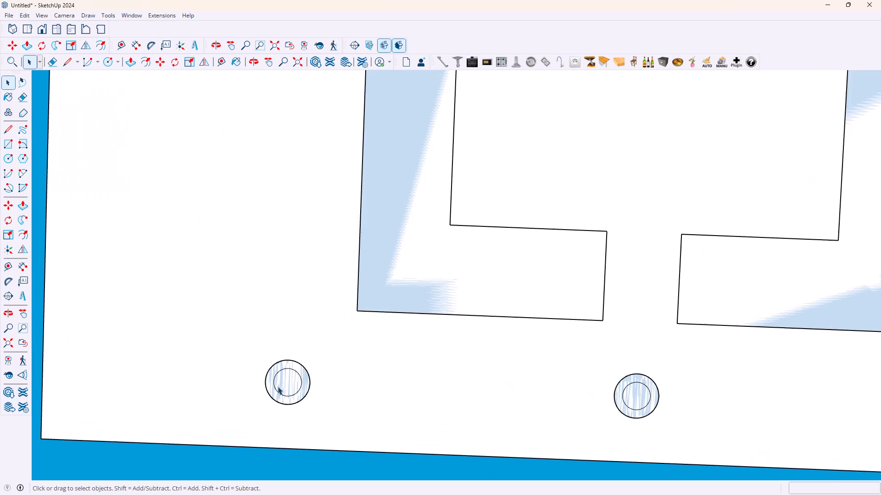
pyautogui.scroll(7, 281, 385)
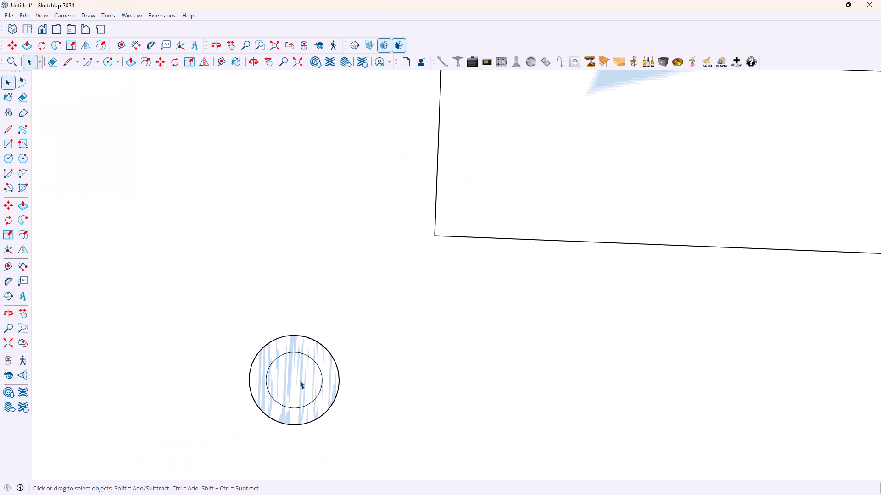
pyautogui.click(332, 380)
pyautogui.doubleClick(332, 380)
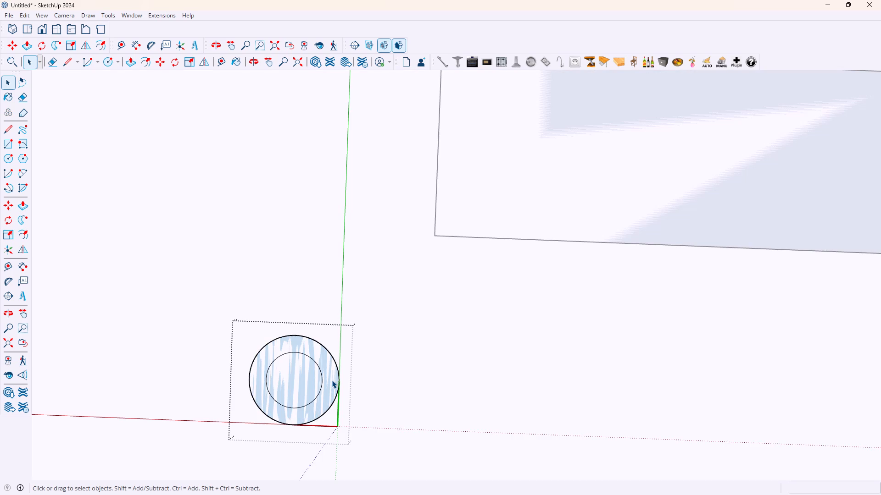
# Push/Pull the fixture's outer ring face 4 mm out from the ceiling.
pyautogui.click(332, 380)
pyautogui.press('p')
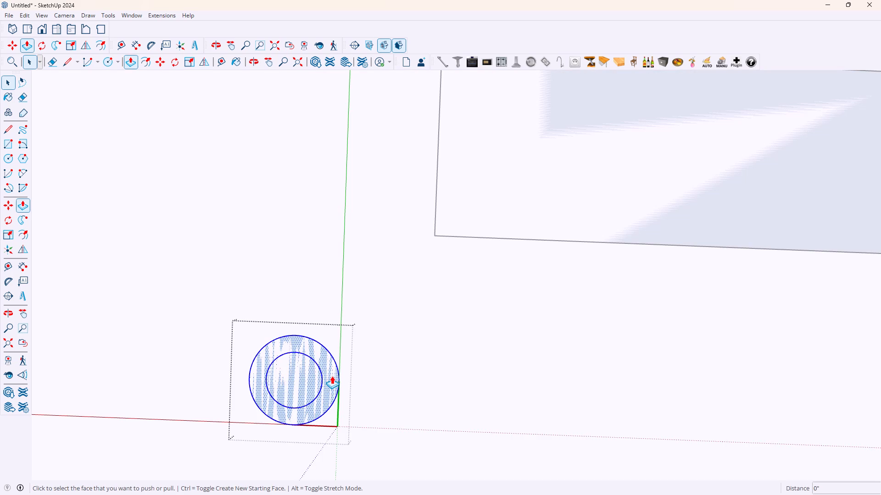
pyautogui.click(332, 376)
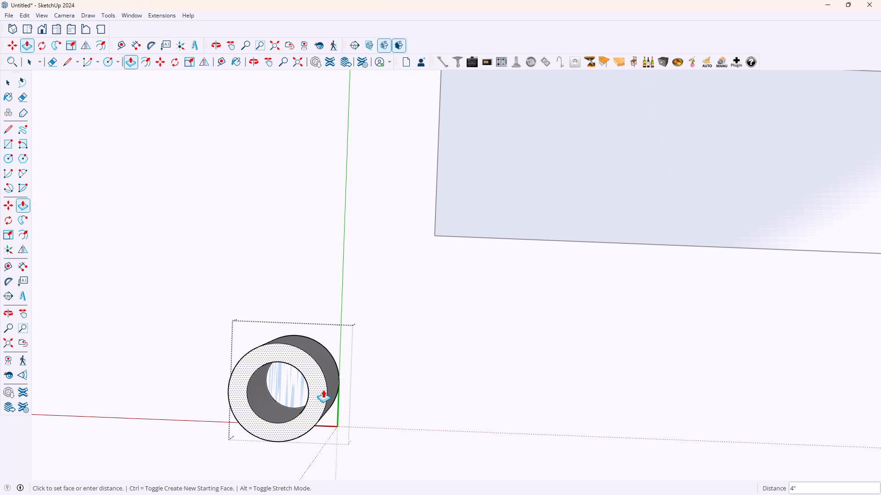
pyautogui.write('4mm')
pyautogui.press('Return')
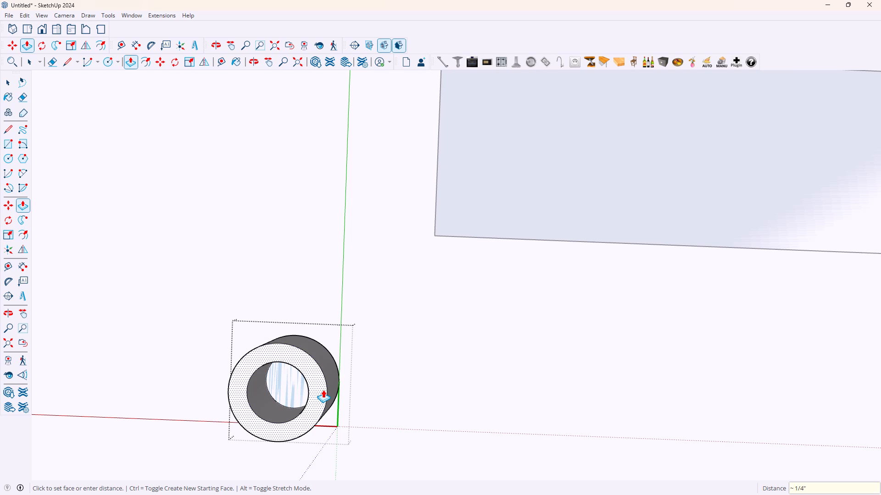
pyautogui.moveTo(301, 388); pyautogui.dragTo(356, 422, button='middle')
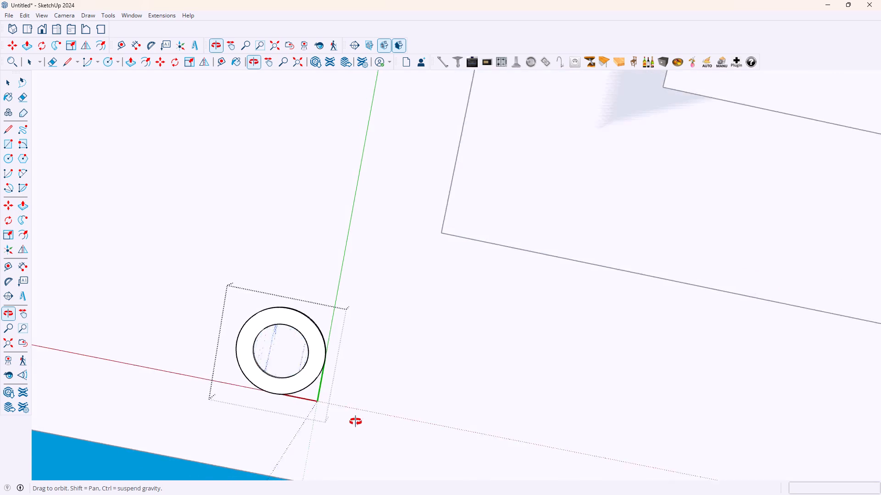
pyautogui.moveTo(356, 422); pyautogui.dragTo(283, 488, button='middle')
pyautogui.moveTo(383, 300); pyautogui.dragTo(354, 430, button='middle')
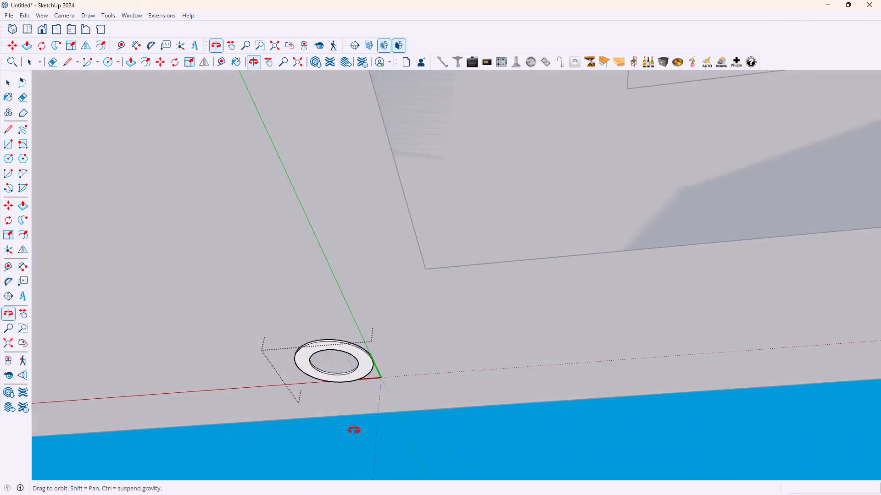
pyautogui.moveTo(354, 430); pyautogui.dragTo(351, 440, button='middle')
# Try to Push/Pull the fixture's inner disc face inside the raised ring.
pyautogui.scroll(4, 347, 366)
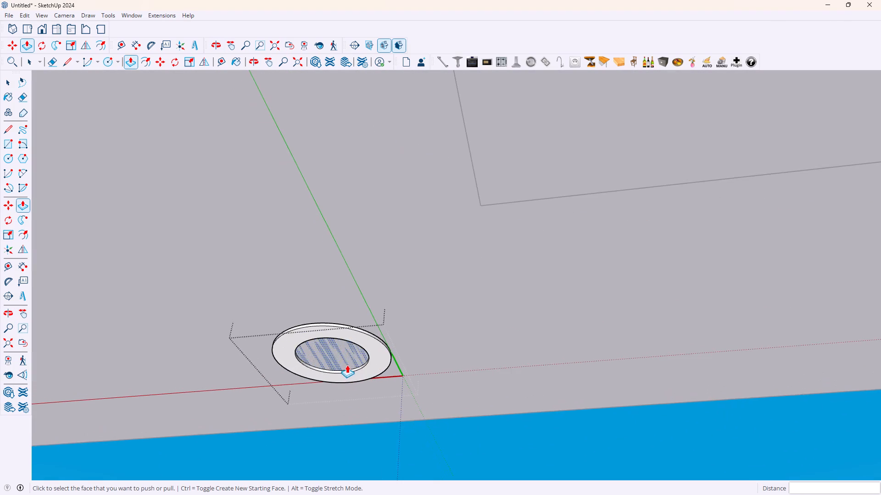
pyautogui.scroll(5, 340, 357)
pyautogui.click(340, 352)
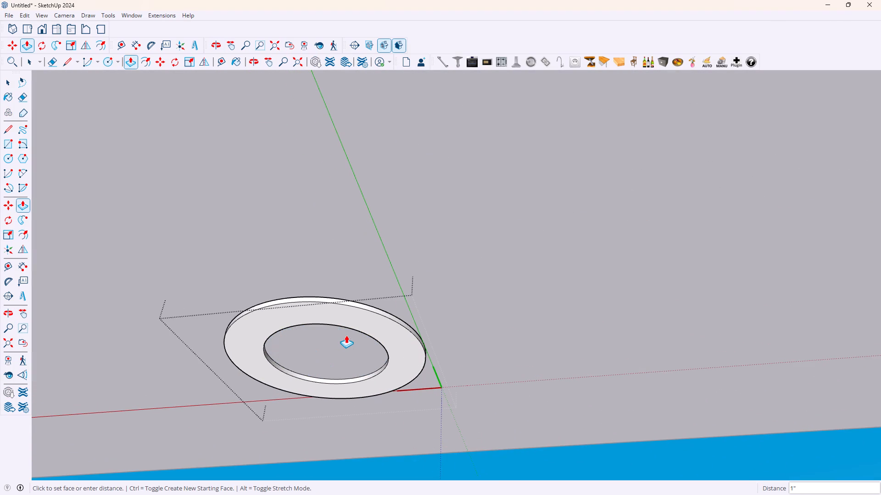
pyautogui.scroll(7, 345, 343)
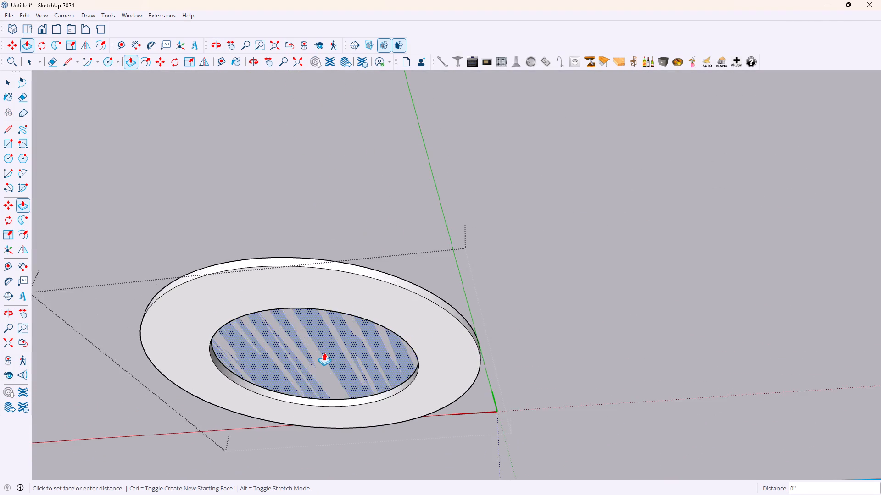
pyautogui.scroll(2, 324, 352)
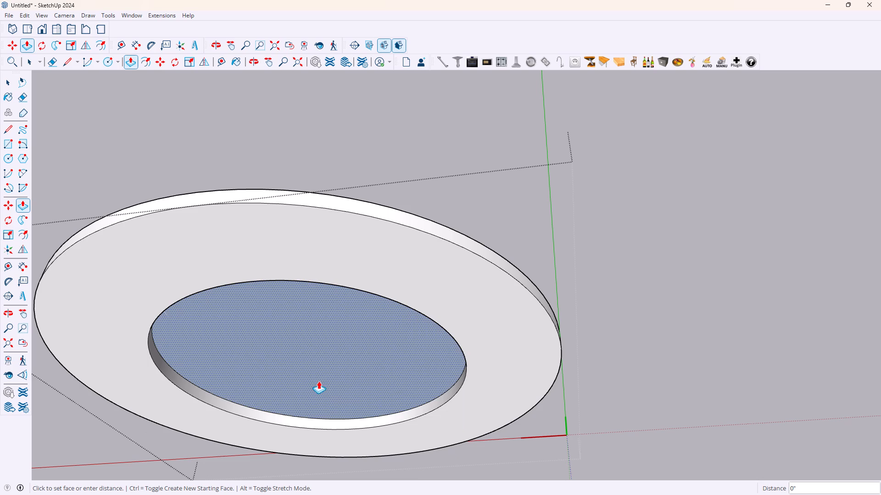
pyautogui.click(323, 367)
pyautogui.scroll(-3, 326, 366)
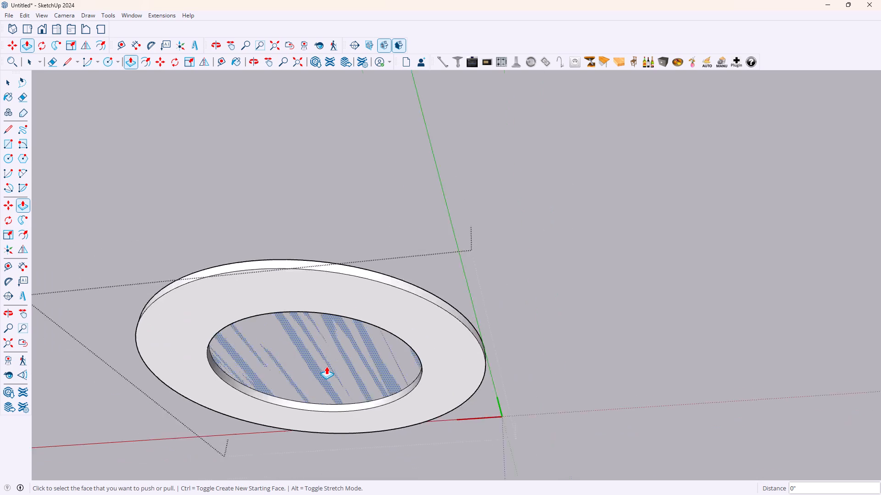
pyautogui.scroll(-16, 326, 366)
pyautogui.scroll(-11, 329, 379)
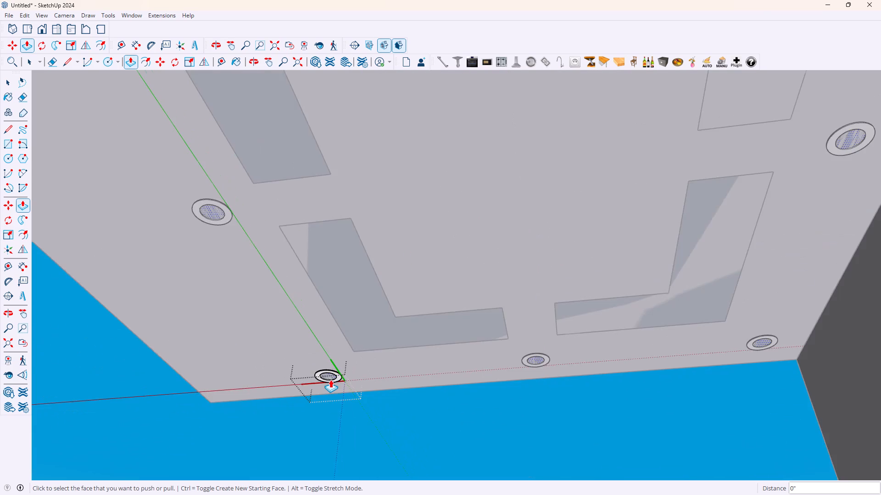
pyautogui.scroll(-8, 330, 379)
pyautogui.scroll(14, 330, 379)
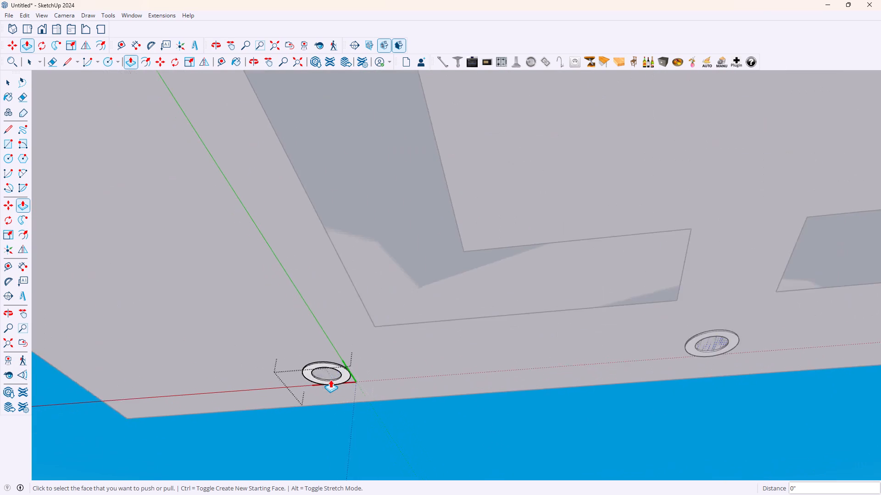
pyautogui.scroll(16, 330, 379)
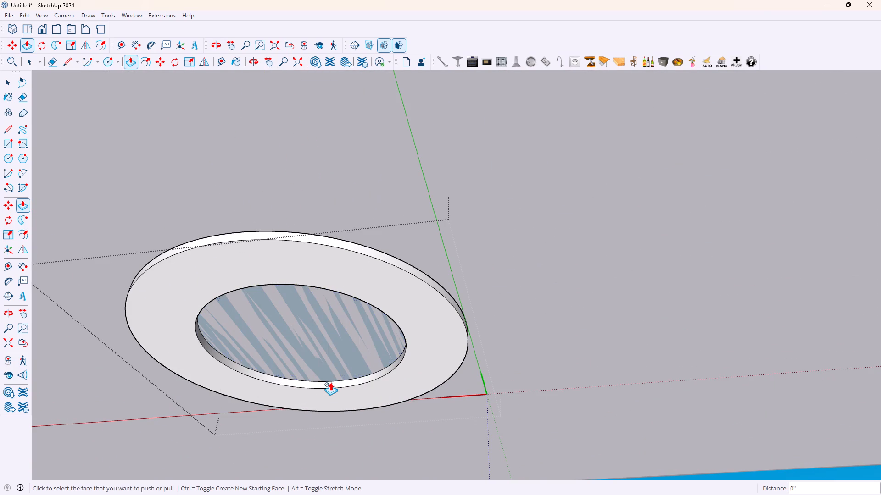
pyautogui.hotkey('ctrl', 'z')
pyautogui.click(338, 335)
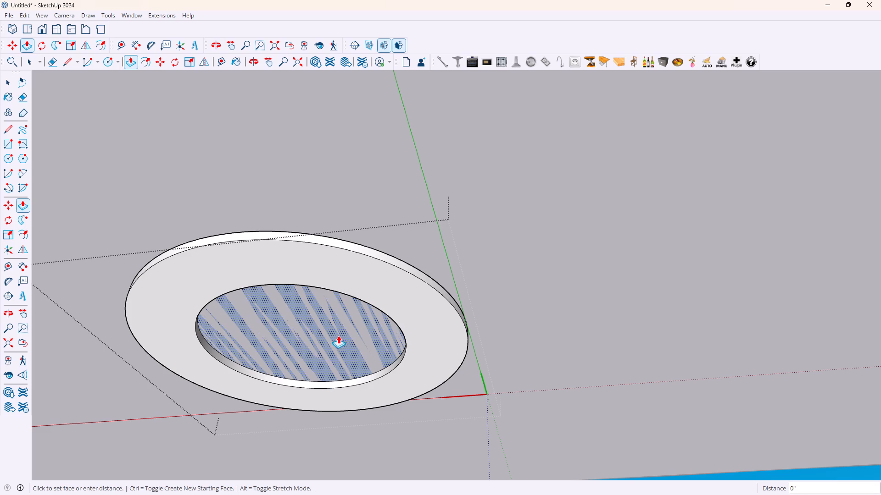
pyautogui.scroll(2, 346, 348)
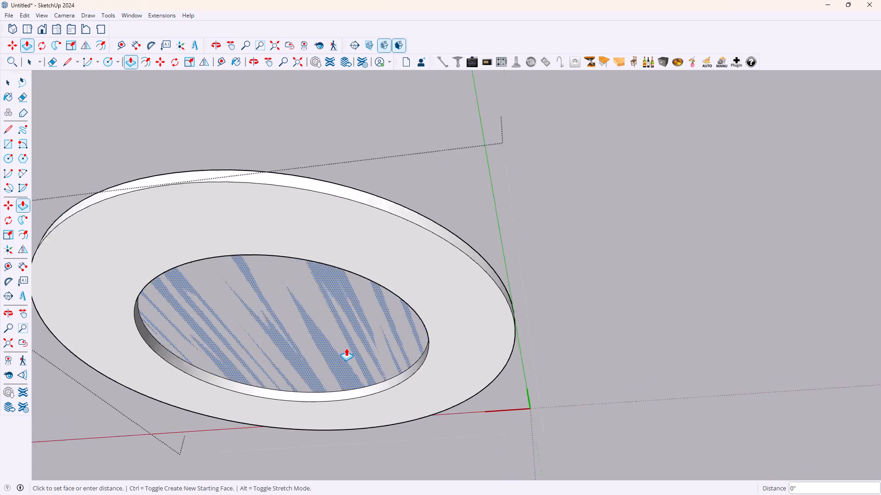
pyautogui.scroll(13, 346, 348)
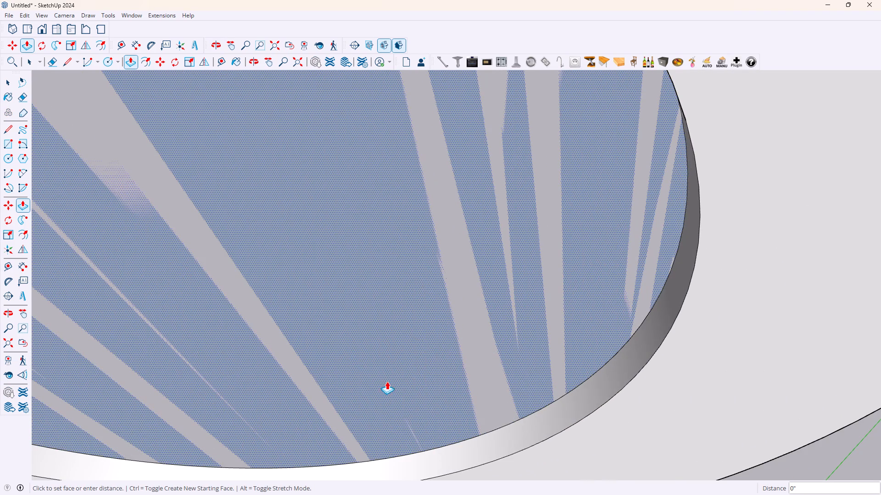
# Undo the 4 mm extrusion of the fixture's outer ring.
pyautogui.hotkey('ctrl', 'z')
# Push/Pull the fixture's outer ring face 5 mm out from the ceiling.
pyautogui.scroll(-10, 387, 382)
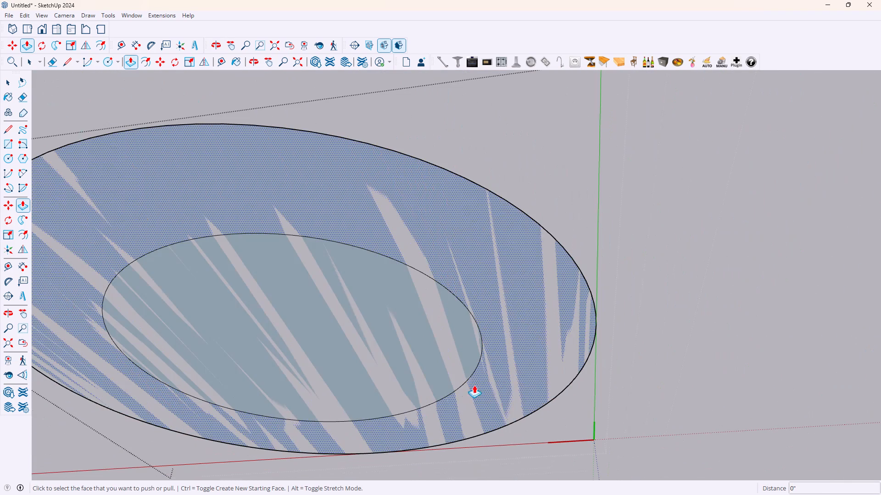
pyautogui.click(488, 381)
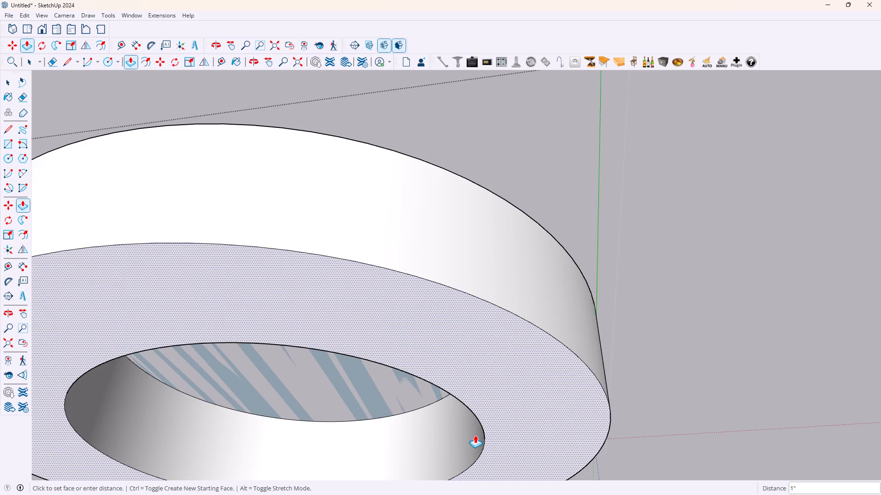
pyautogui.press('5')
pyautogui.write('mm')
pyautogui.press('Return')
# Examine the raised outer rings on the fixture copies around the ceiling, then leave Push/Pull.
pyautogui.scroll(-13, 453, 424)
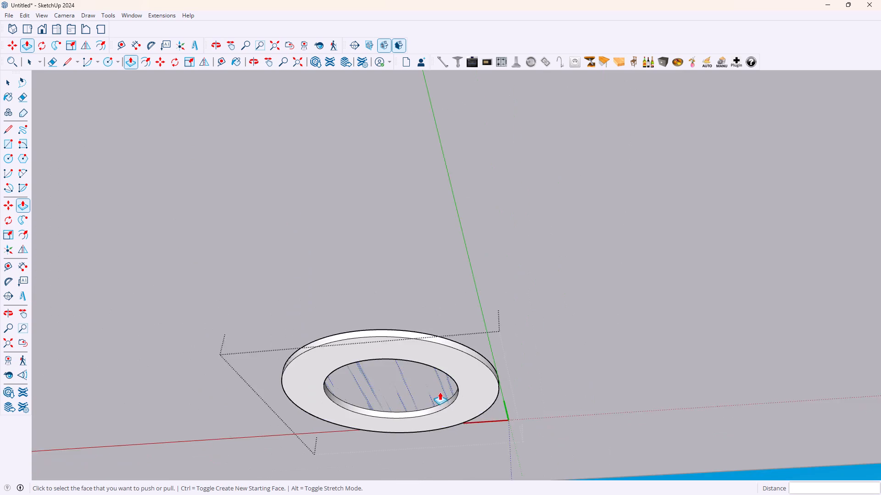
pyautogui.scroll(-10, 440, 392)
pyautogui.scroll(1, 442, 392)
pyautogui.scroll(-17, 442, 392)
pyautogui.scroll(4, 550, 384)
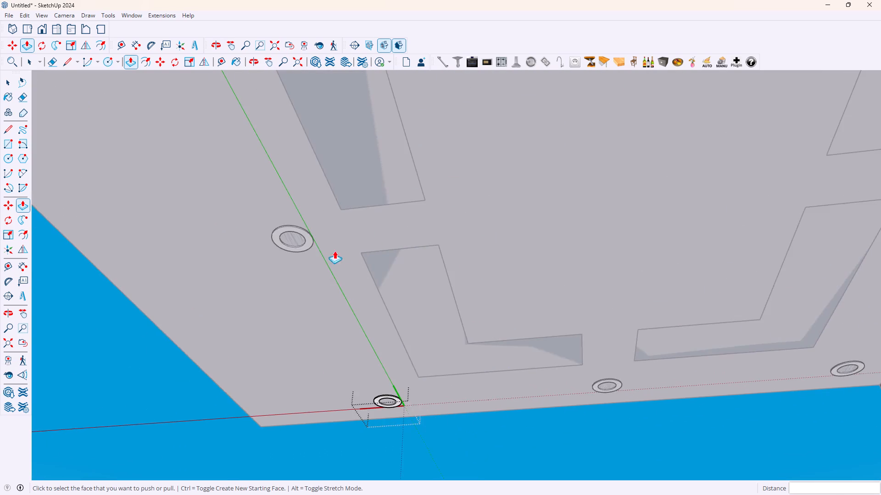
pyautogui.scroll(3, 335, 251)
pyautogui.scroll(20, 249, 172)
pyautogui.scroll(6, 249, 172)
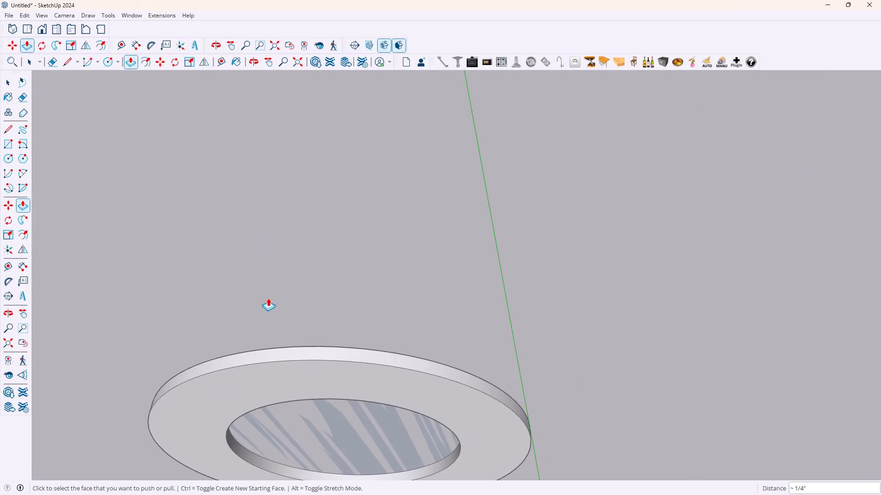
pyautogui.scroll(-20, 284, 325)
pyautogui.scroll(-20, 284, 325)
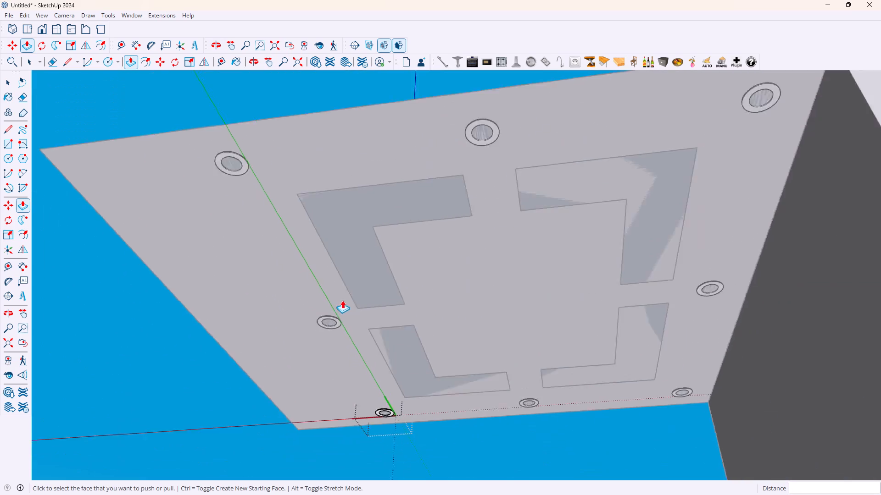
pyautogui.scroll(-8, 342, 300)
pyautogui.press('Escape')
pyautogui.press('space')
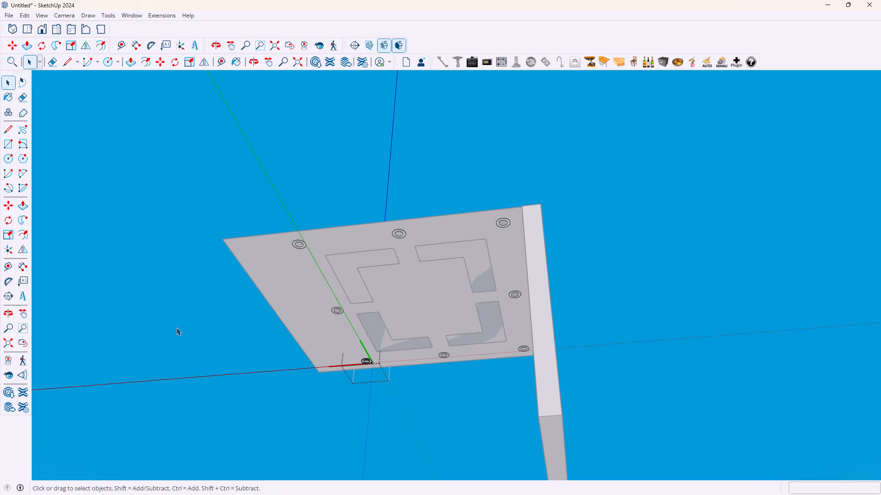
# Examine the ceiling panel and its raised fixture rings from below, edge-on and above.
pyautogui.click(176, 327)
pyautogui.moveTo(309, 264); pyautogui.dragTo(351, 374, button='middle')
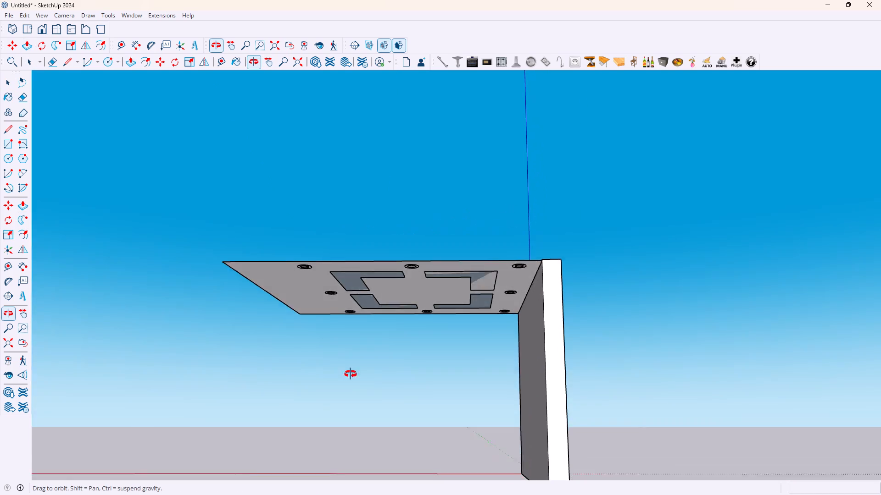
pyautogui.moveTo(351, 374); pyautogui.dragTo(351, 371, button='middle')
pyautogui.scroll(20, 284, 241)
pyautogui.scroll(2, 284, 241)
pyautogui.middleClick(316, 280)
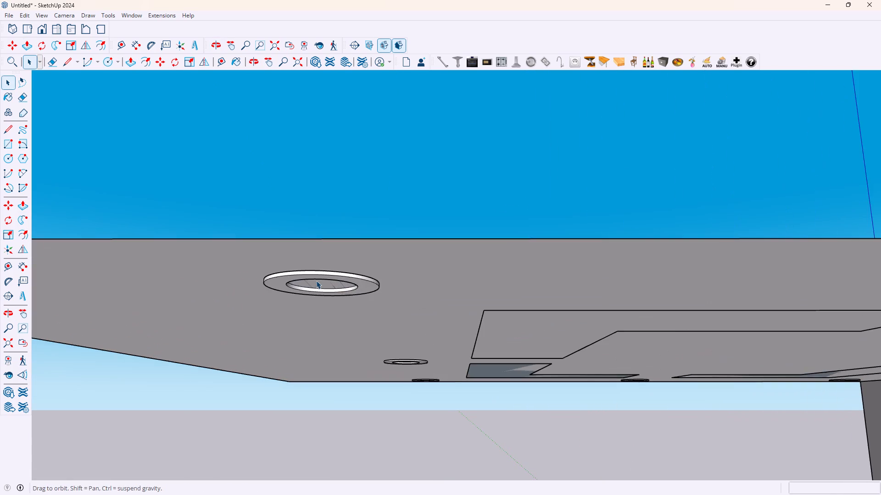
pyautogui.scroll(-3, 316, 280)
pyautogui.scroll(6, 316, 280)
pyautogui.scroll(-6, 336, 270)
pyautogui.middleClick(336, 270)
pyautogui.moveTo(333, 221); pyautogui.dragTo(346, 275, button='middle')
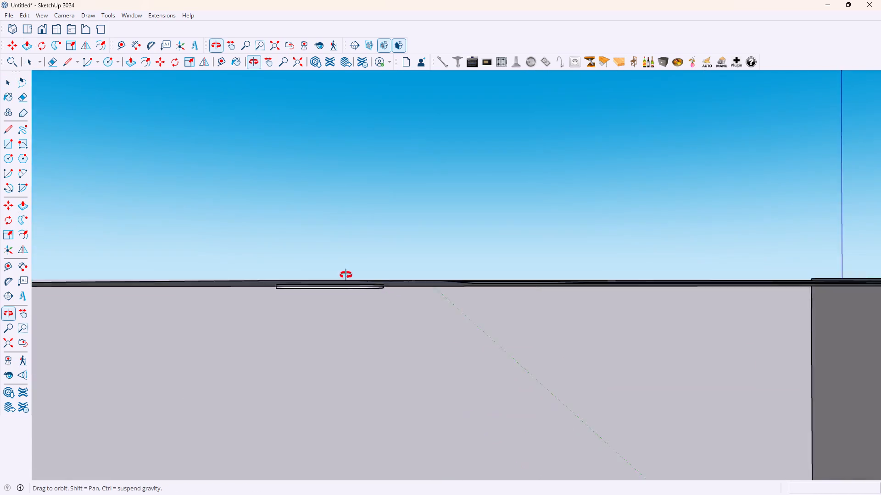
pyautogui.moveTo(346, 275); pyautogui.dragTo(489, 334, button='middle')
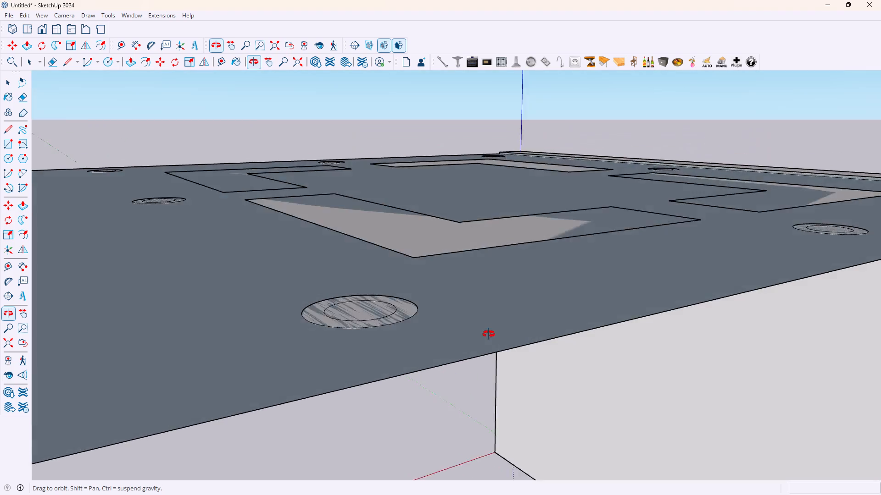
pyautogui.moveTo(489, 334); pyautogui.dragTo(713, 269, button='middle')
pyautogui.scroll(-1, 508, 326)
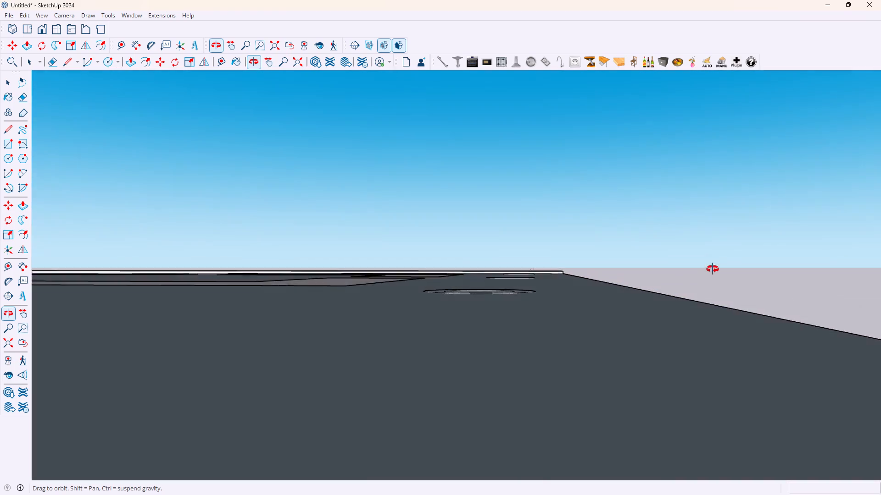
pyautogui.moveTo(713, 269); pyautogui.dragTo(688, 261, button='middle')
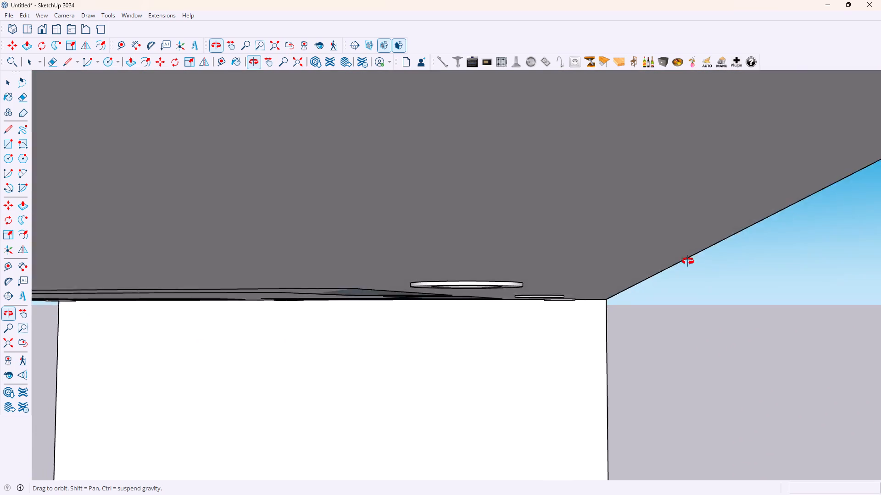
pyautogui.moveTo(688, 261); pyautogui.dragTo(585, 277, button='middle')
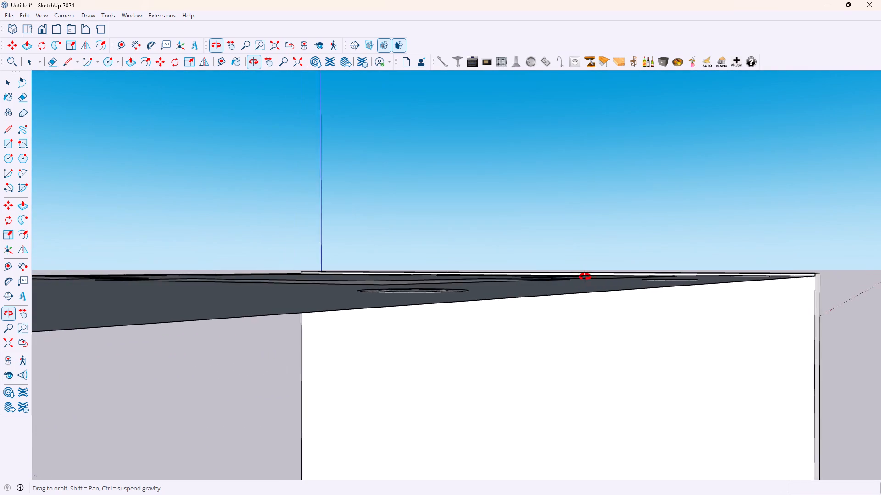
pyautogui.moveTo(585, 277); pyautogui.dragTo(543, 286, button='middle')
pyautogui.scroll(-4, 612, 279)
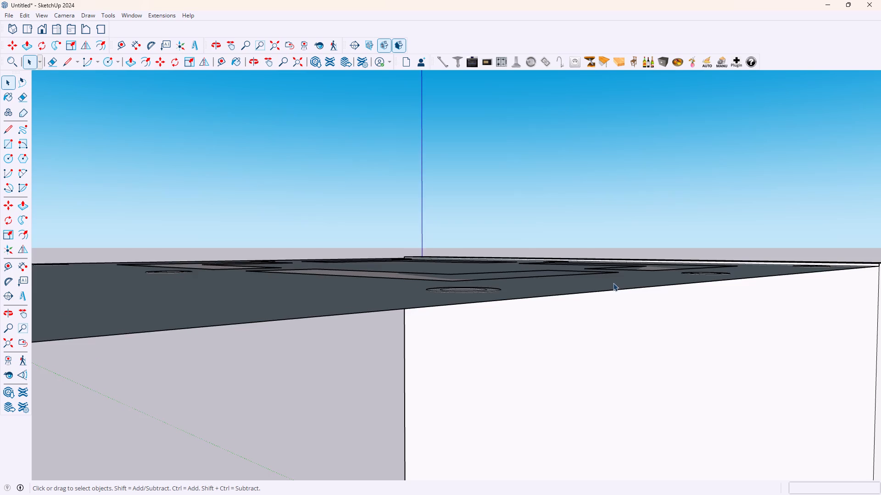
pyautogui.scroll(-2, 613, 283)
pyautogui.scroll(-4, 381, 279)
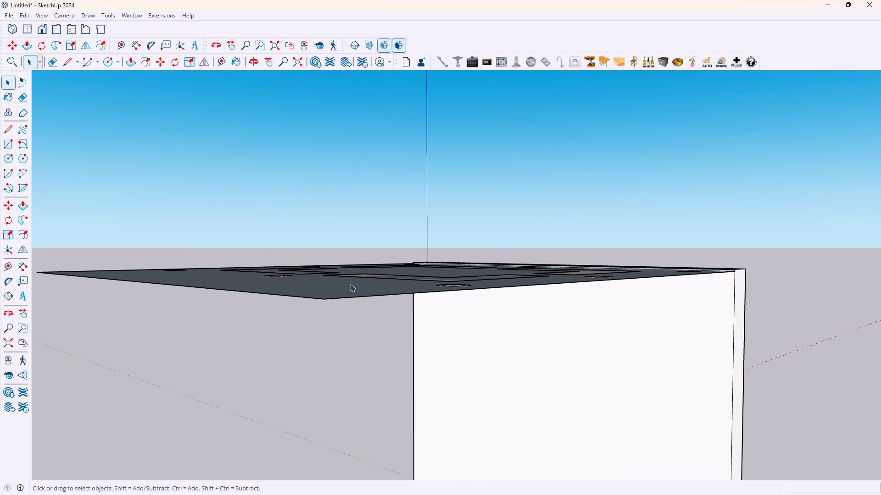
# Open the ceiling panel's group for editing.
pyautogui.press('f')
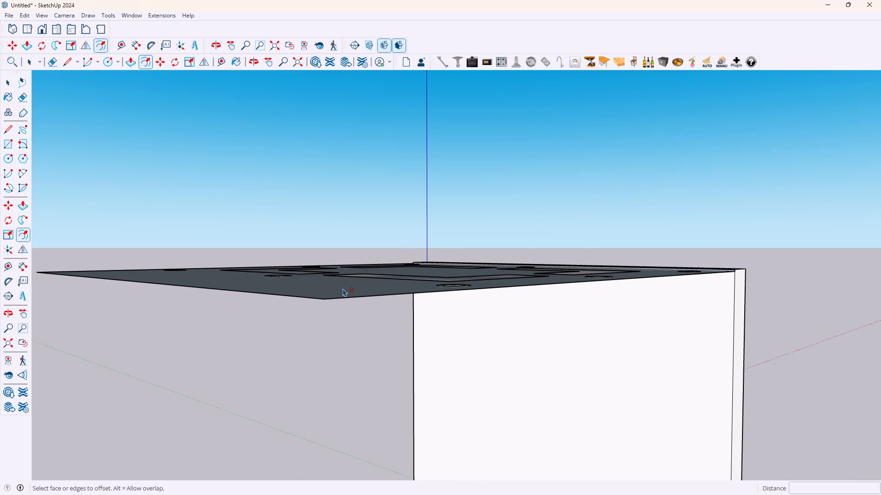
pyautogui.press('p')
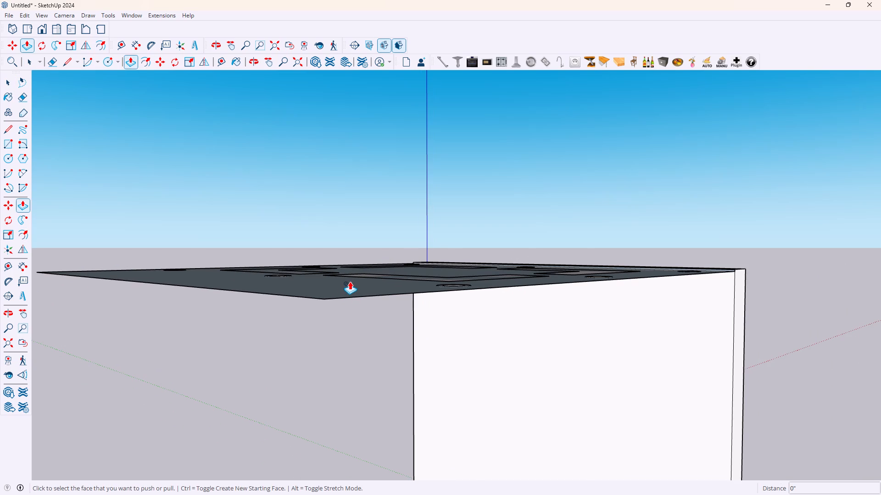
pyautogui.press('space')
pyautogui.click(350, 281)
pyautogui.doubleClick(347, 290)
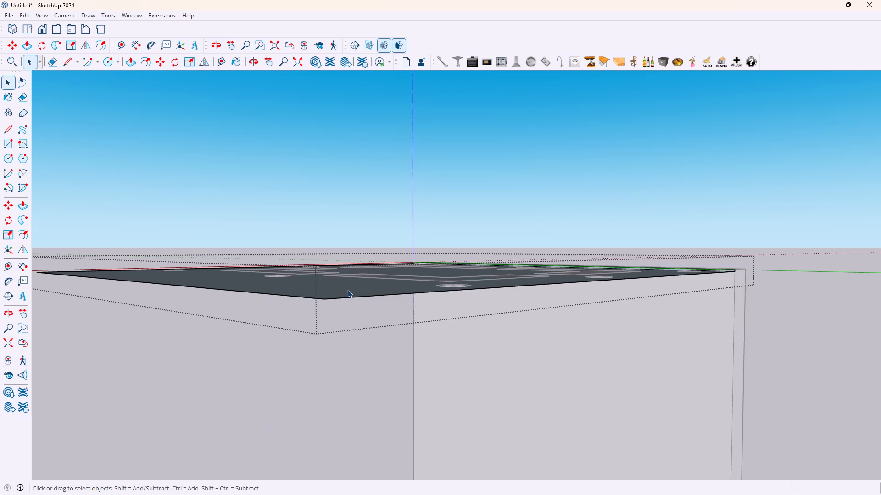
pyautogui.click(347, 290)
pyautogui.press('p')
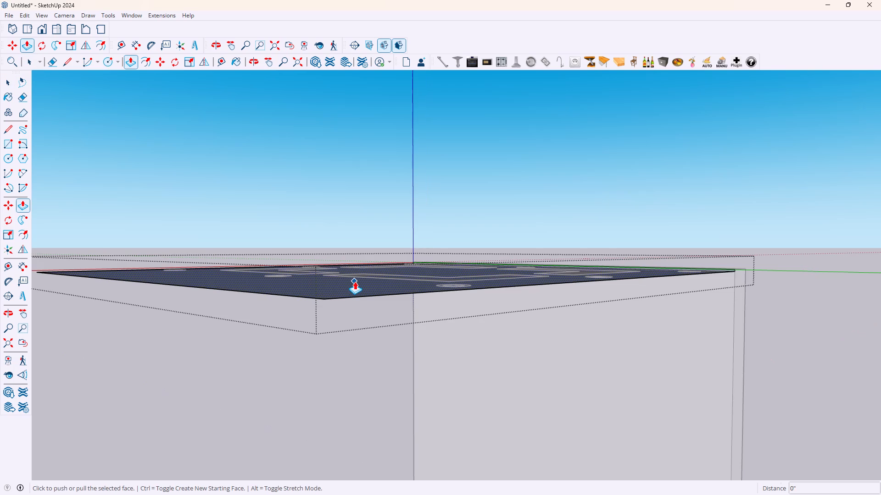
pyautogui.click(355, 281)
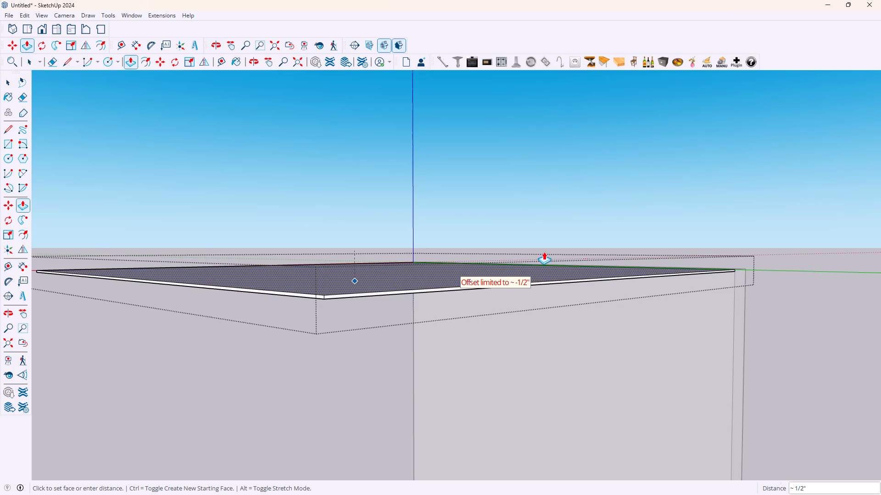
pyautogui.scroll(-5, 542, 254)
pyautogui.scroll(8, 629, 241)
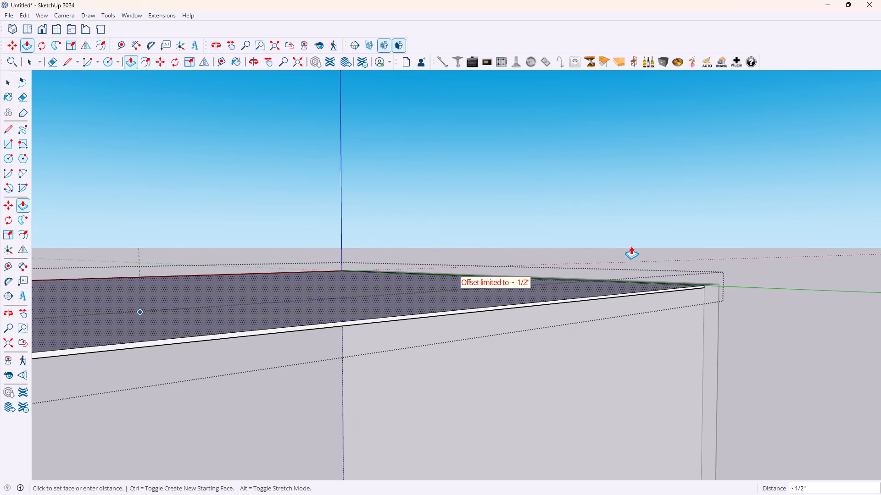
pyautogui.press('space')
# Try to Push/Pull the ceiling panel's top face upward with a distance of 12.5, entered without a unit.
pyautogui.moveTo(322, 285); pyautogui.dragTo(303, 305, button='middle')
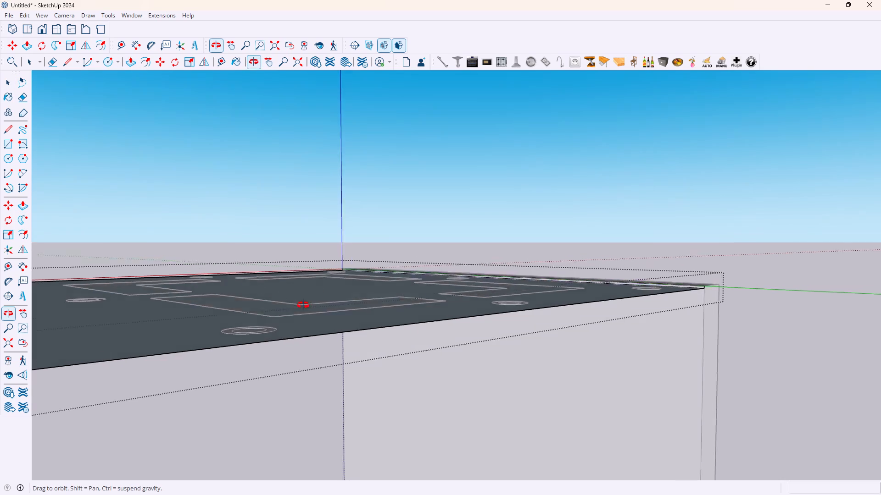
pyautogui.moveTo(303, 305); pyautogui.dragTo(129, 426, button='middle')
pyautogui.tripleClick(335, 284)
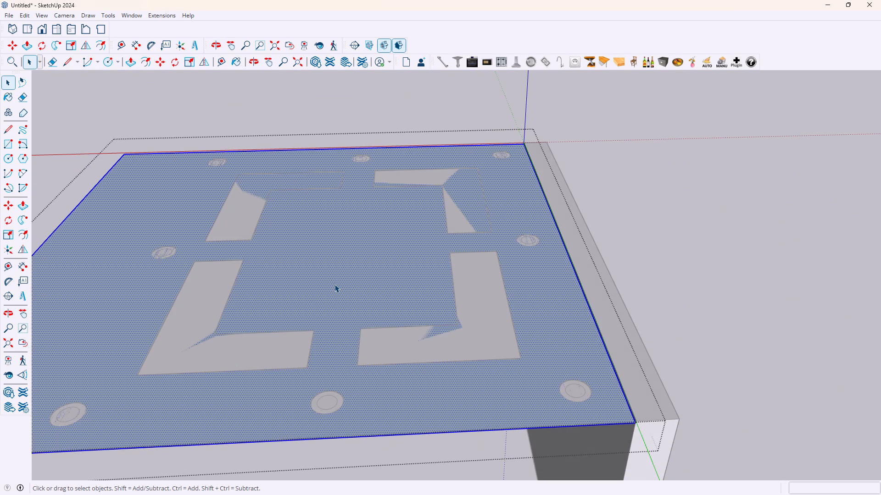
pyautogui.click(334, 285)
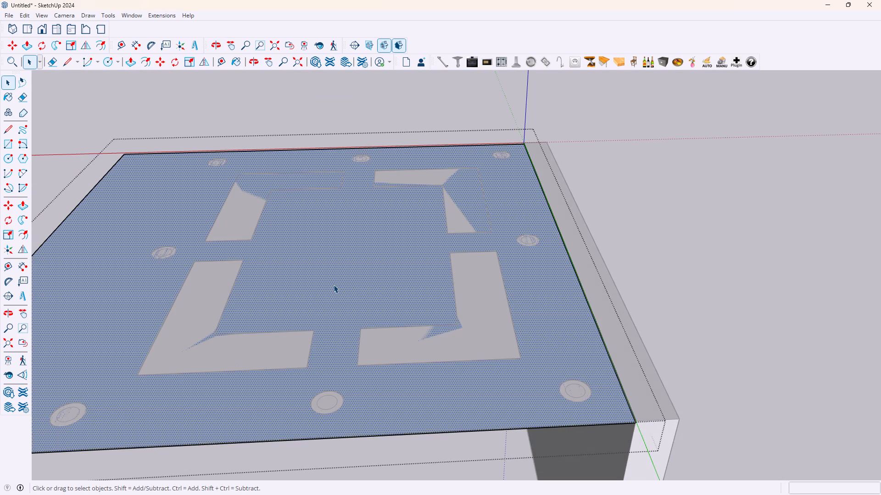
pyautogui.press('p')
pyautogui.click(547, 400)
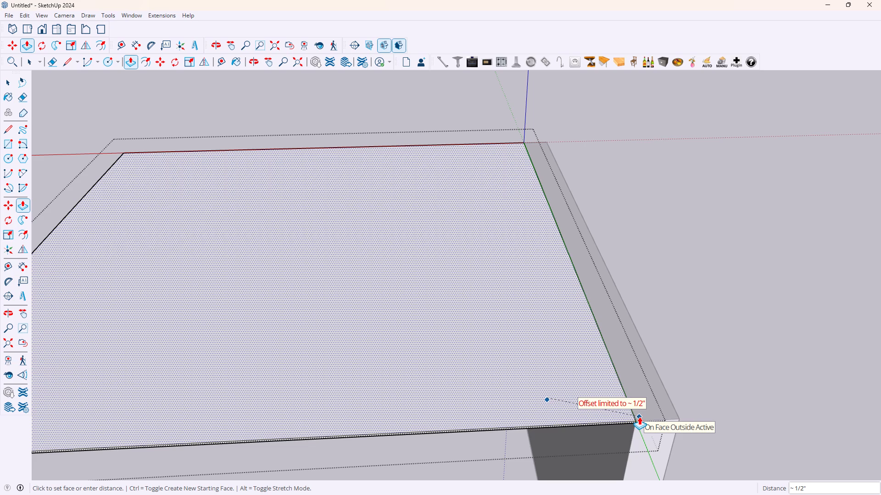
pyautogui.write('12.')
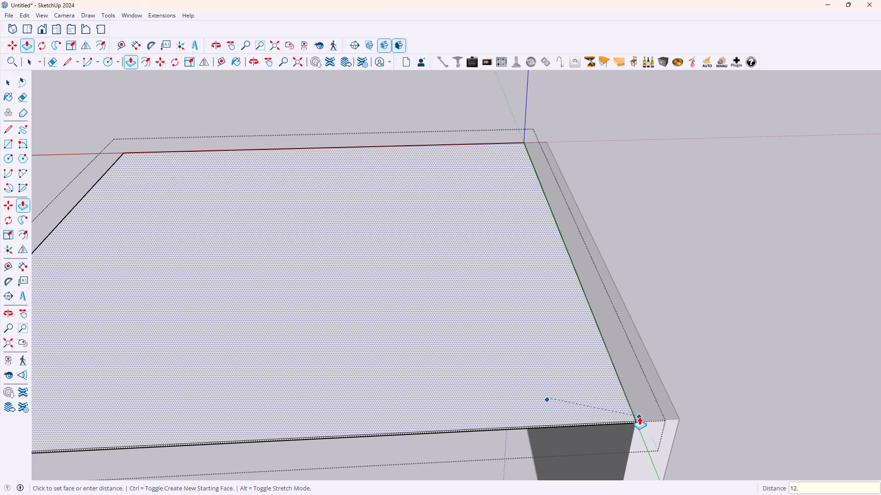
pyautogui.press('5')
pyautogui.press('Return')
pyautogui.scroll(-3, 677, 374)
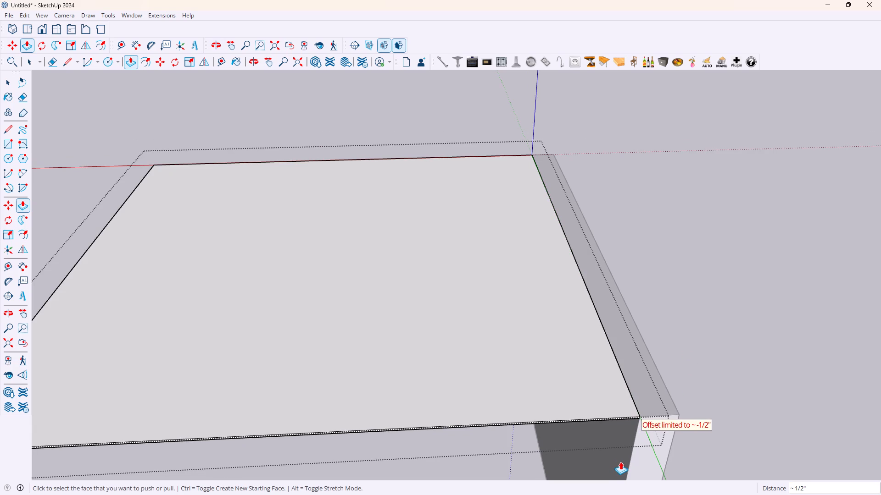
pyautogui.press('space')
# Measure the thickness of the ceiling slab's edge at the corner beside the wall with the Dimension tool.
pyautogui.moveTo(623, 432); pyautogui.dragTo(638, 353, button='middle')
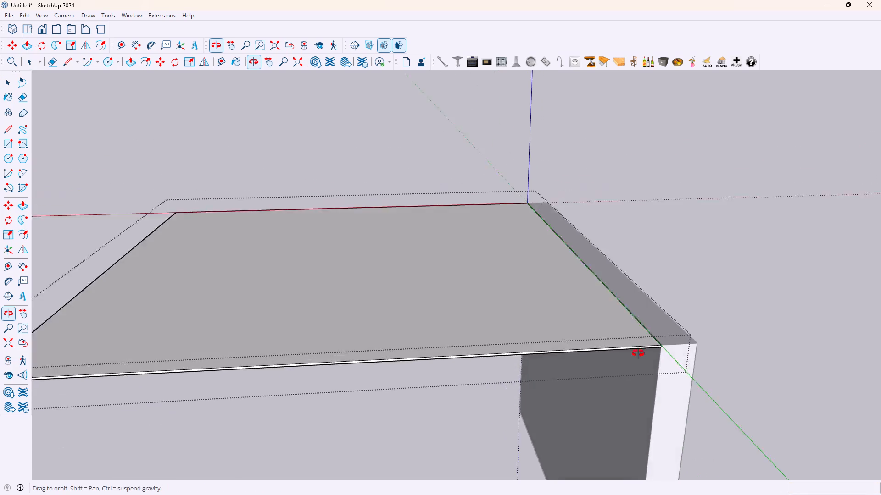
pyautogui.moveTo(638, 353); pyautogui.dragTo(643, 292, button='middle')
pyautogui.scroll(11, 703, 228)
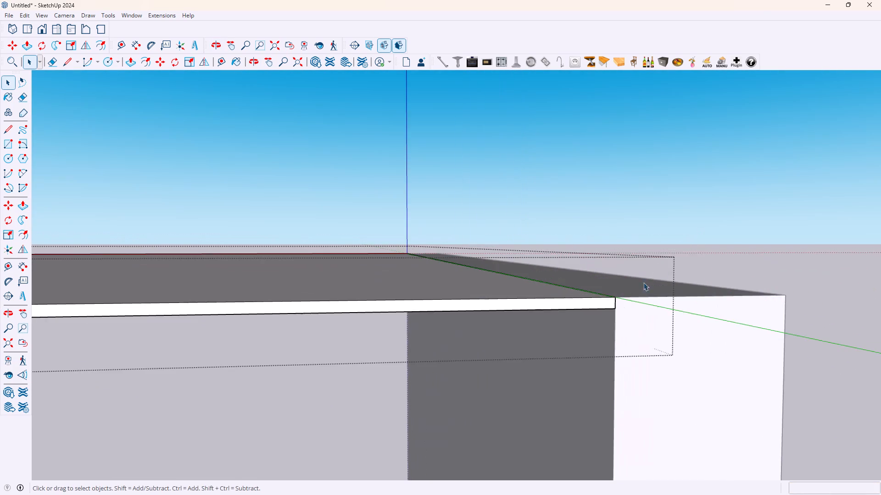
pyautogui.scroll(4, 643, 282)
pyautogui.middleClick(609, 310)
pyautogui.scroll(8, 598, 329)
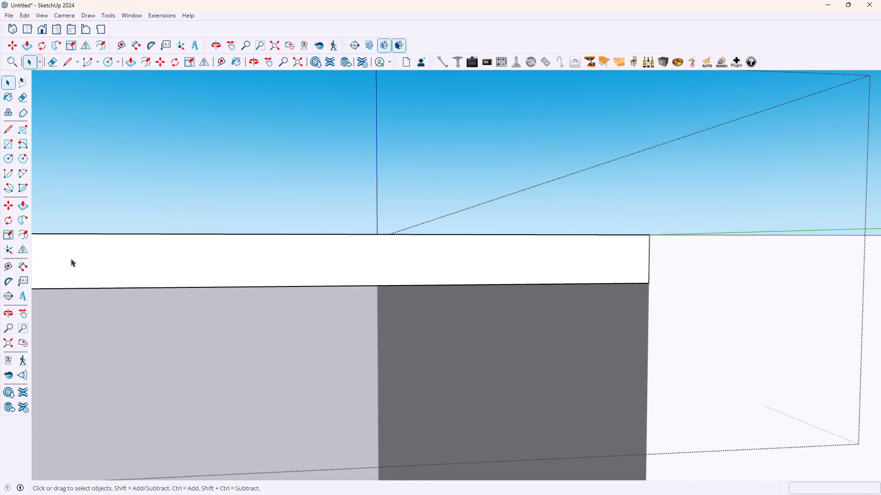
pyautogui.click(23, 267)
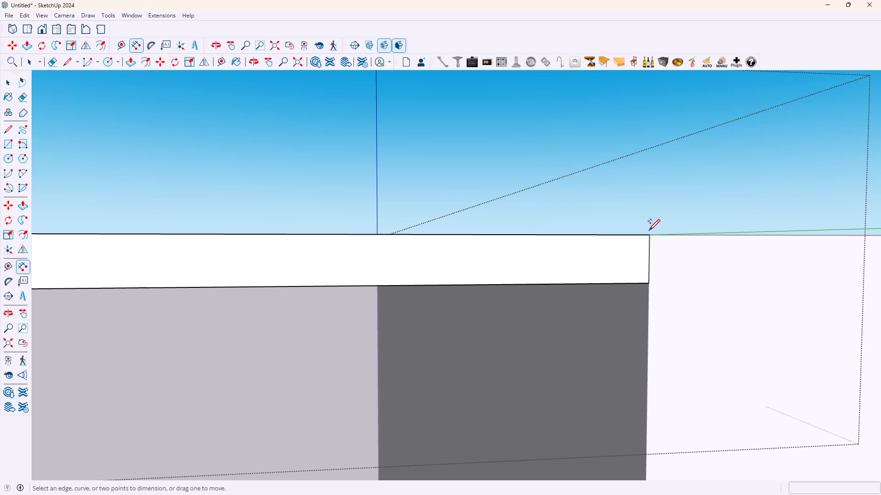
pyautogui.click(649, 233)
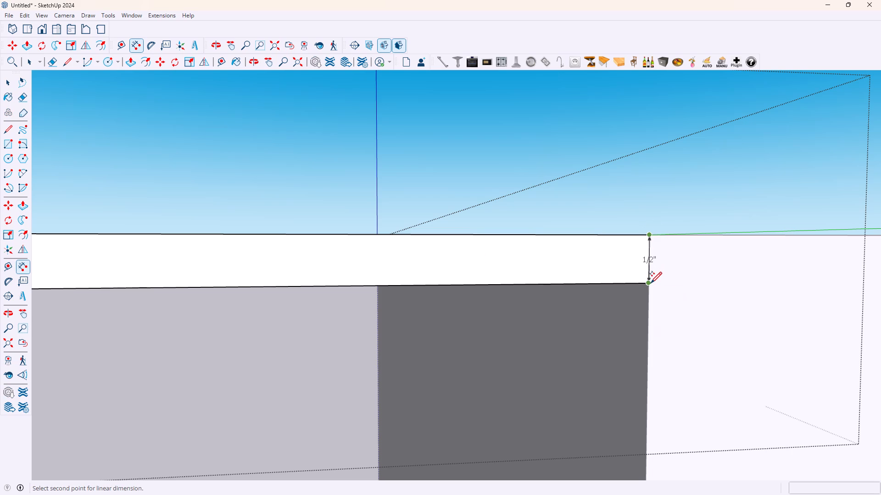
pyautogui.press('space')
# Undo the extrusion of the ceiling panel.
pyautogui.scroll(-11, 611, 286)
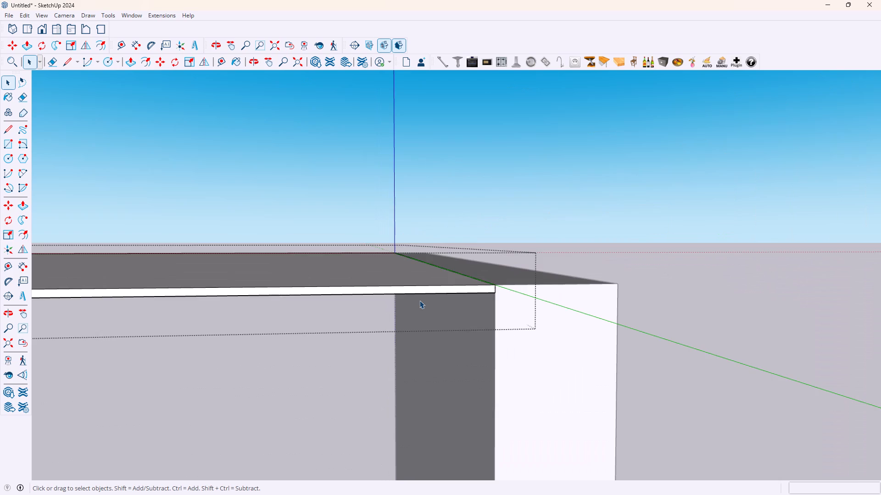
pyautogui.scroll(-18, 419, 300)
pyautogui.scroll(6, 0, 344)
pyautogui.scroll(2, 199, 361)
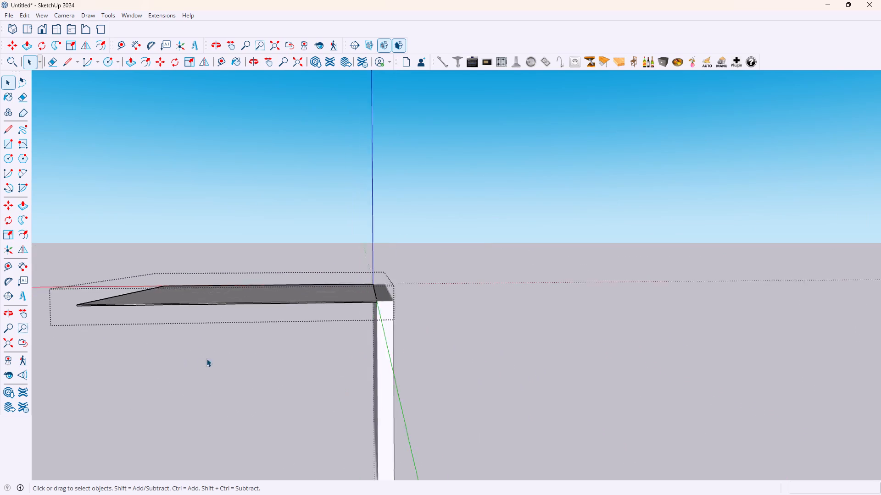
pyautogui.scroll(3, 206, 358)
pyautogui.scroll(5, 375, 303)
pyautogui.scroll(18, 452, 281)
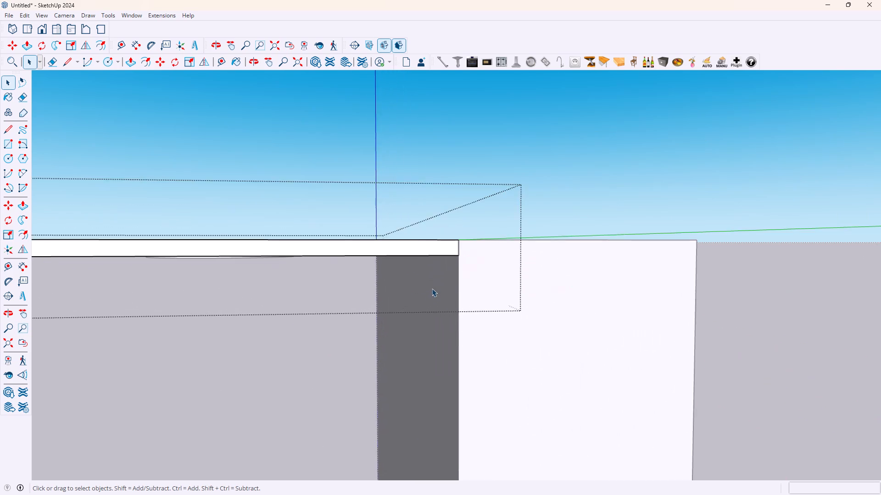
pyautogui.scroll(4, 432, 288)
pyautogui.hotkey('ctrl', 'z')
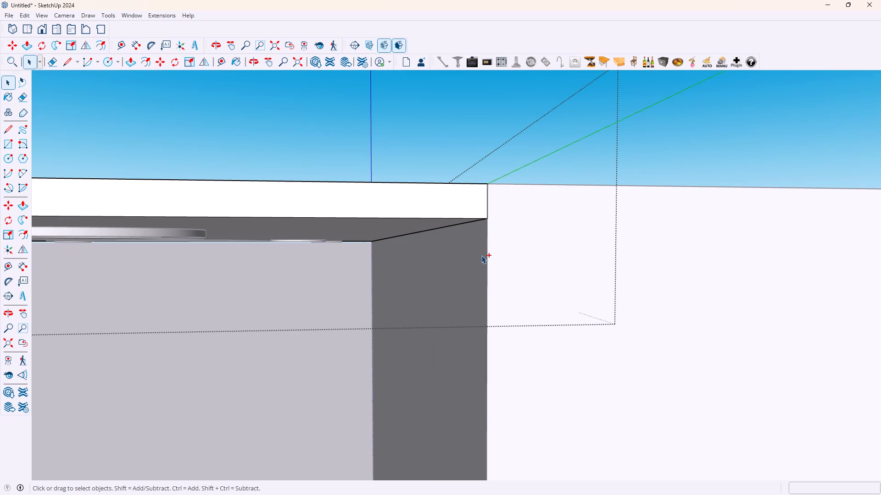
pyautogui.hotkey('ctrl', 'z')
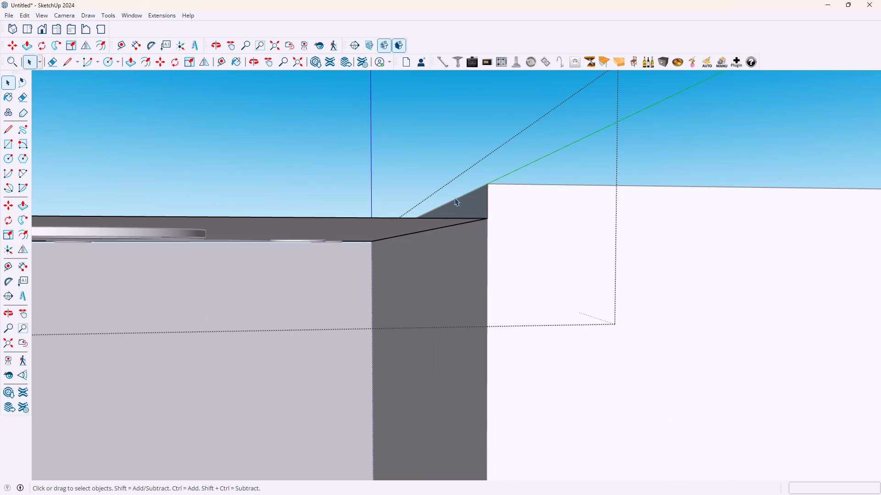
# Push/Pull the ceiling panel's top face 12.5 mm upward to give the panel its thickness.
pyautogui.moveTo(345, 120); pyautogui.dragTo(338, 266, button='middle')
pyautogui.doubleClick(347, 257)
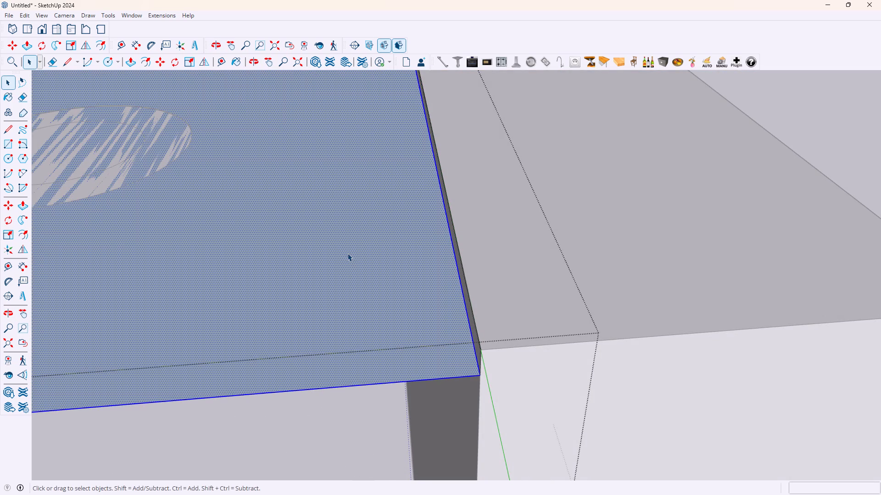
pyautogui.press('p')
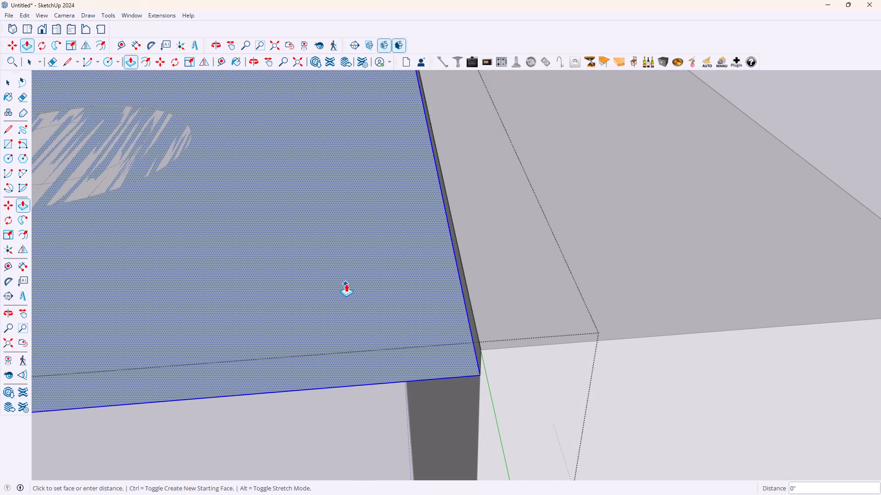
pyautogui.click(346, 284)
pyautogui.write('125')
pyautogui.press('BackSpace')
pyautogui.write('.5mm')
pyautogui.press('Return')
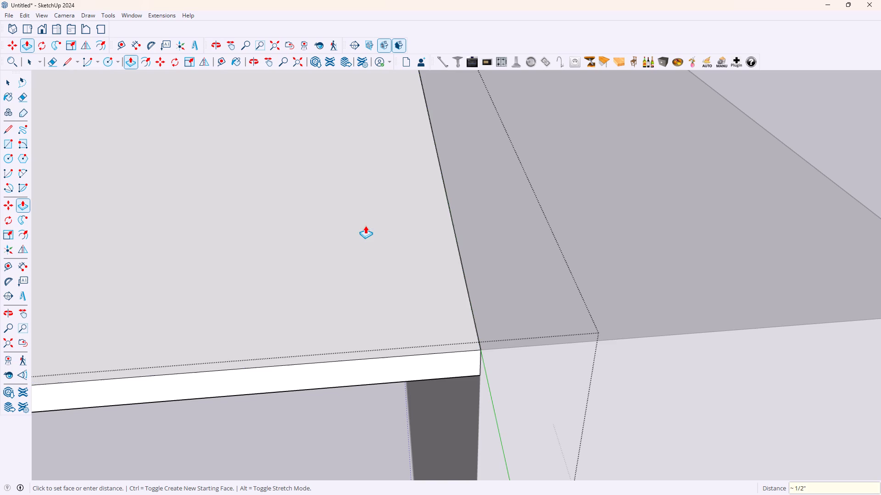
# Leave the ceiling panel's editing context and examine the thickened panel, bands and light fixtures from above and from underneath.
pyautogui.scroll(-4, 361, 252)
pyautogui.scroll(-5, 308, 304)
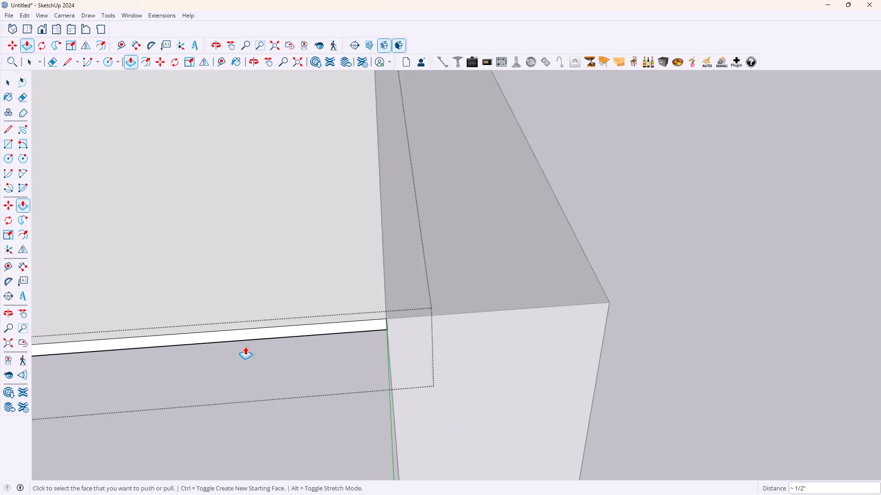
pyautogui.scroll(-6, 234, 352)
pyautogui.moveTo(173, 379); pyautogui.dragTo(333, 296, button='middle')
pyautogui.press('space')
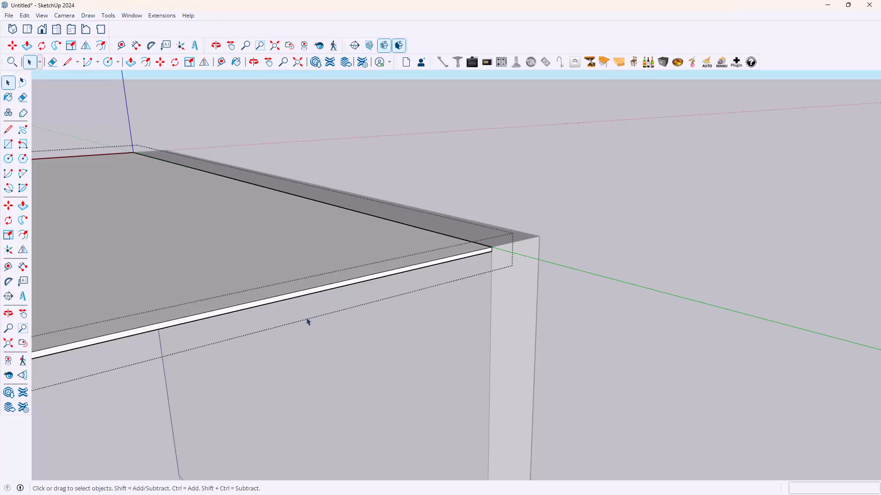
pyautogui.scroll(-6, 202, 290)
pyautogui.moveTo(178, 391); pyautogui.dragTo(289, 226, button='middle')
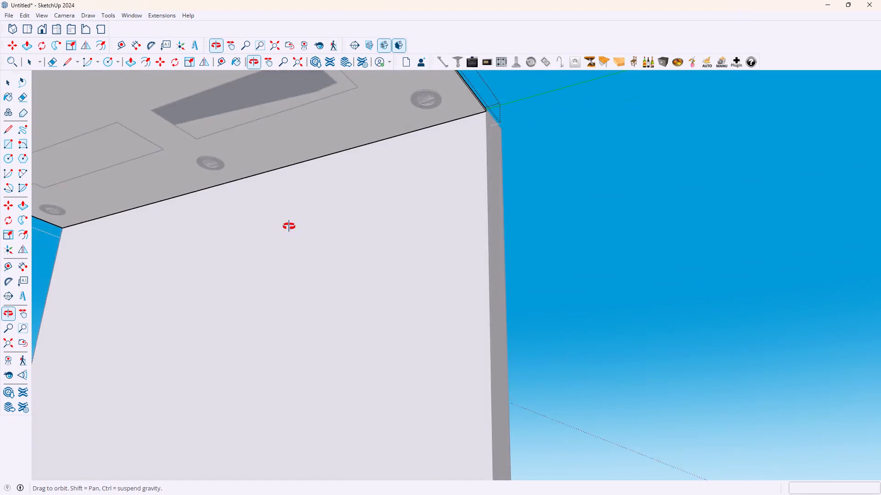
pyautogui.moveTo(289, 226); pyautogui.dragTo(375, 272, button='middle')
pyautogui.click(730, 249)
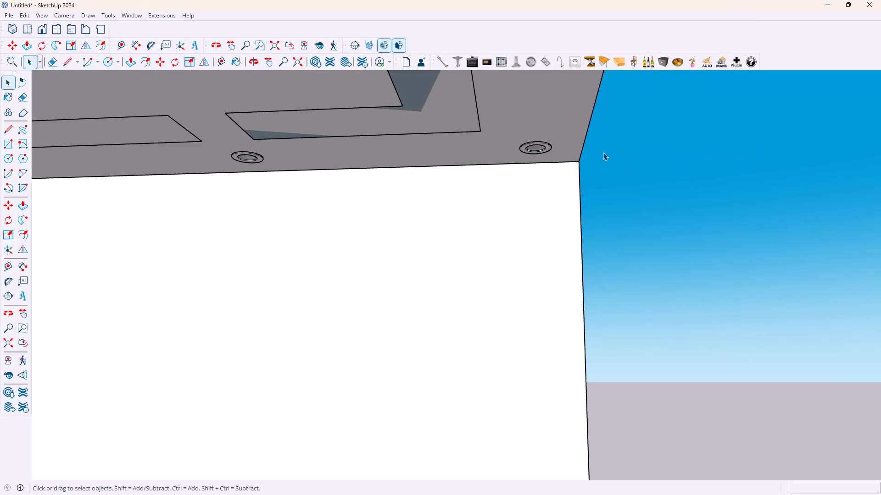
pyautogui.moveTo(568, 208); pyautogui.dragTo(296, 334, button='middle')
pyautogui.scroll(-1, 352, 202)
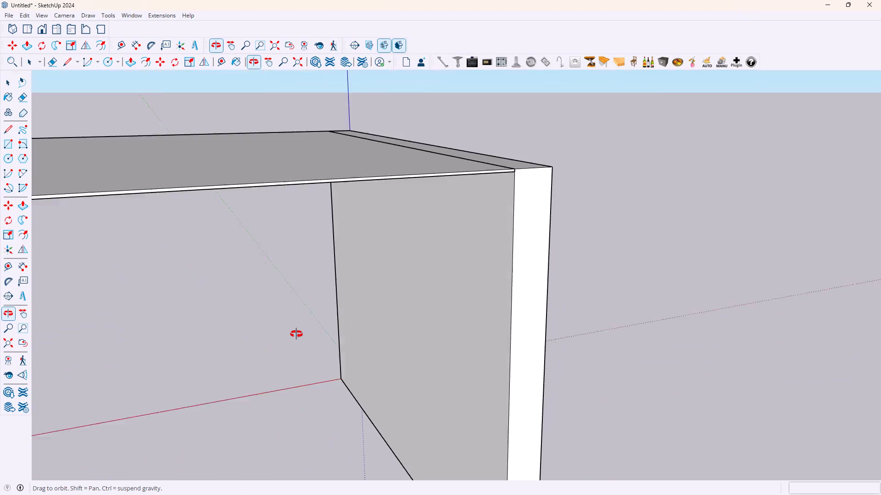
pyautogui.moveTo(296, 334); pyautogui.dragTo(449, 250, button='middle')
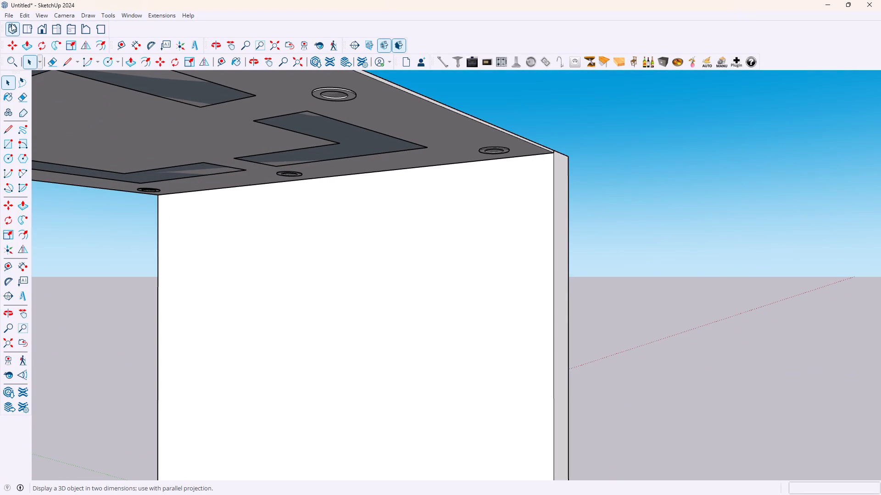
pyautogui.click(28, 28)
pyautogui.click(13, 28)
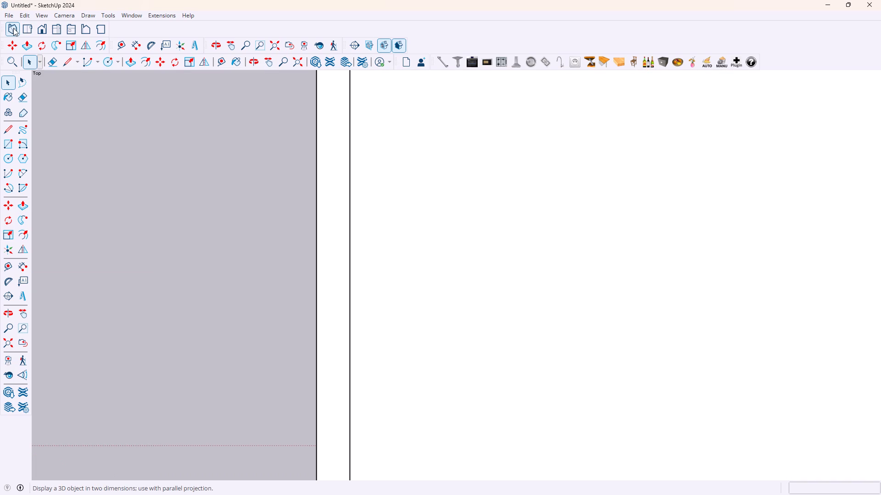
pyautogui.moveTo(311, 331); pyautogui.dragTo(482, 192, button='middle')
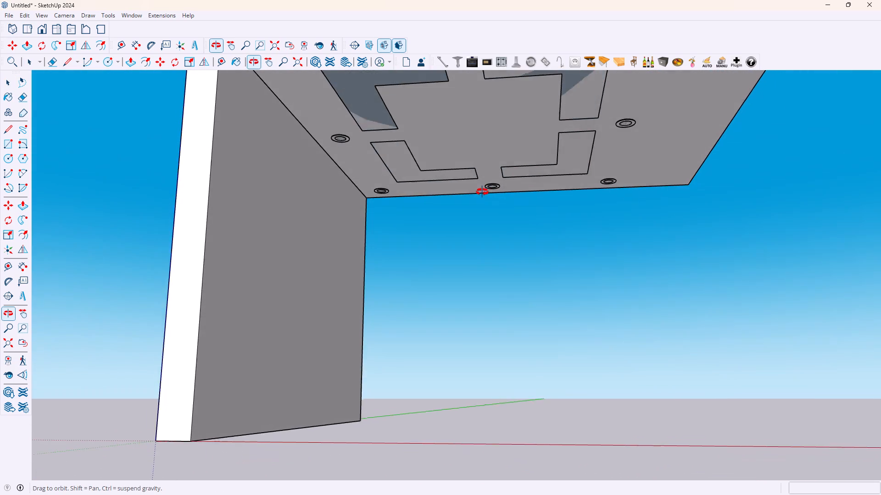
pyautogui.moveTo(482, 192); pyautogui.dragTo(483, 189, button='middle')
pyautogui.scroll(-6, 485, 188)
pyautogui.moveTo(548, 151); pyautogui.dragTo(545, 132, button='middle')
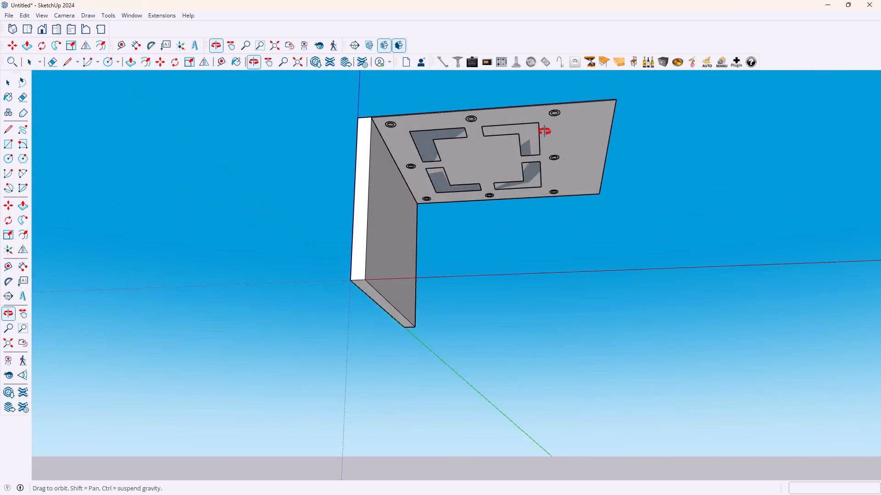
pyautogui.moveTo(545, 132); pyautogui.dragTo(541, 107, button='middle')
# Check the Exercise 35 ceiling page in Edge, and Push/Pull the L-shaped band at the red-axis corner away from the wall 2" downward.
pyautogui.scroll(15, 537, 112)
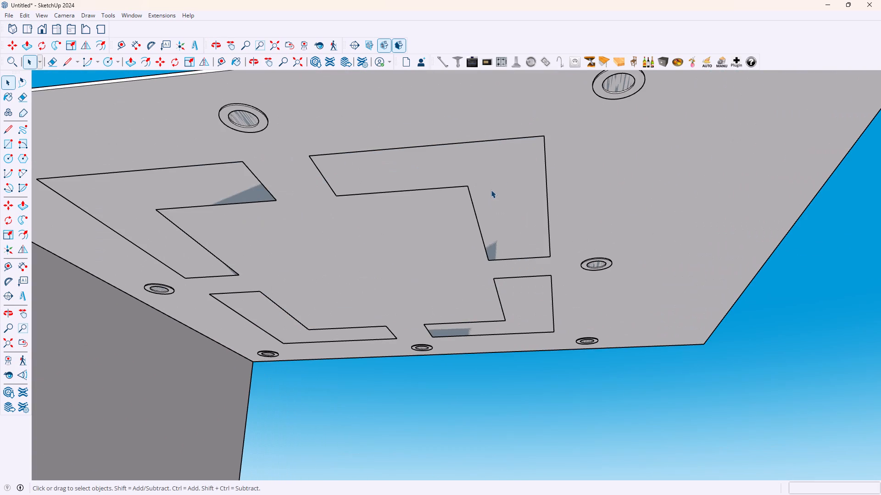
pyautogui.tripleClick(499, 183)
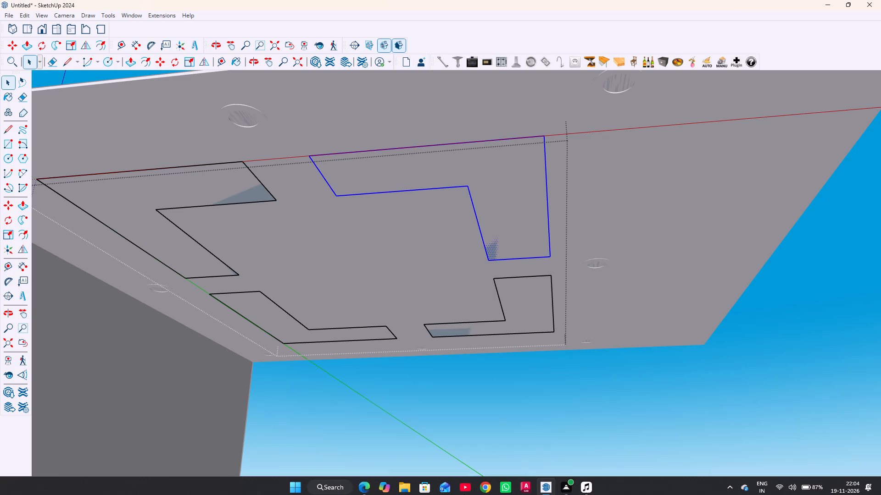
pyautogui.click(363, 477)
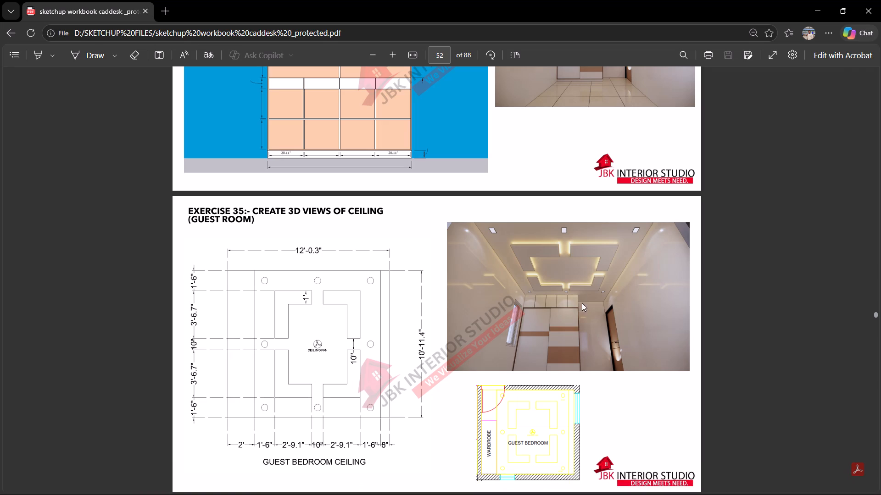
pyautogui.scroll(6, 554, 206)
pyautogui.scroll(-4, 602, 301)
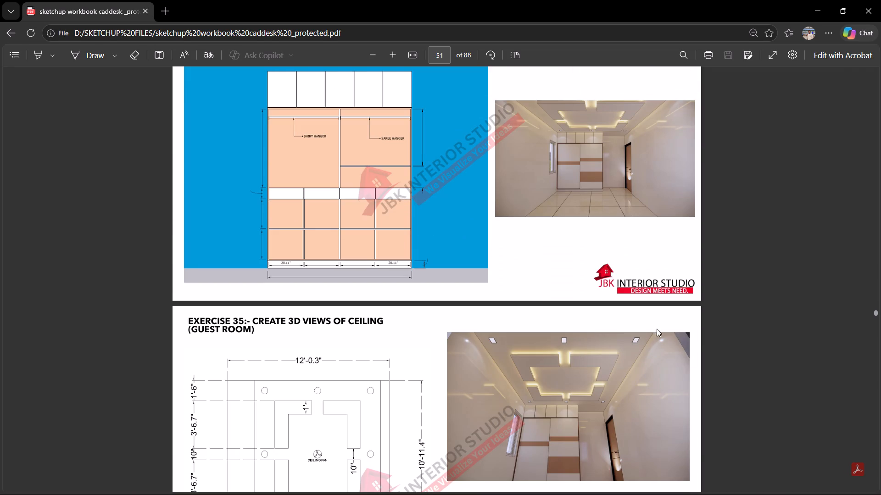
pyautogui.click(826, 4)
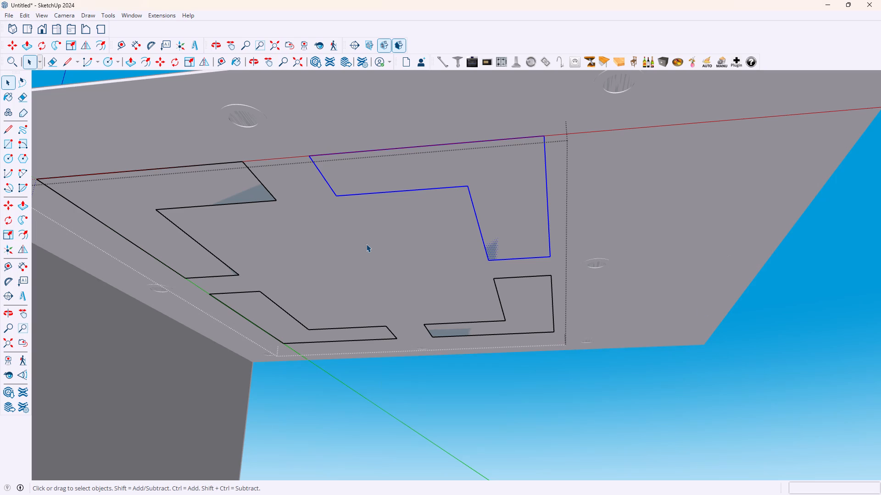
pyautogui.press('p')
pyautogui.click(490, 165)
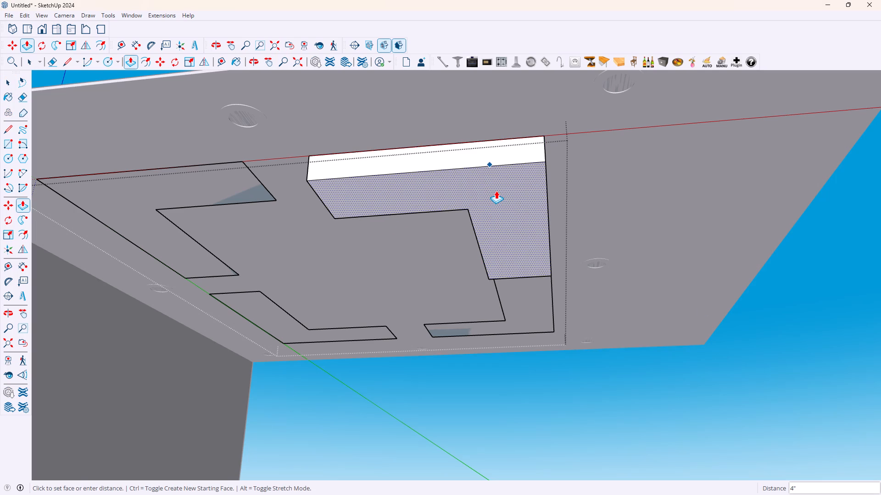
pyautogui.press('2')
pyautogui.press('Return')
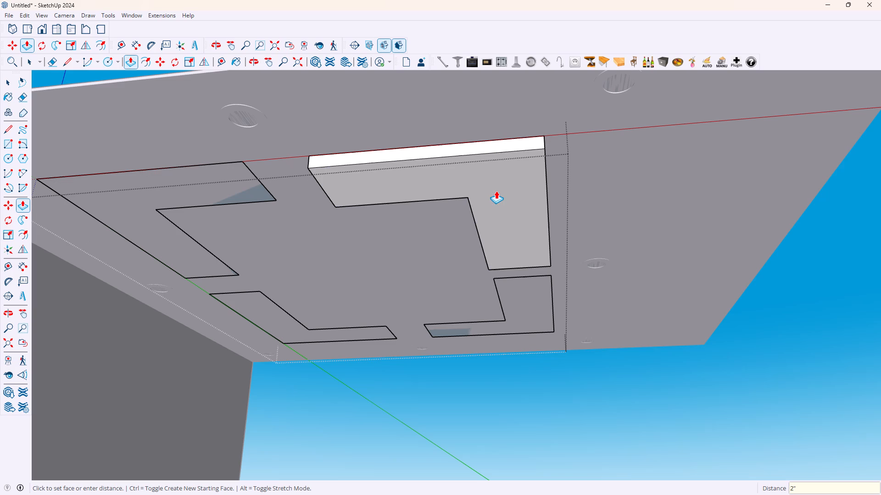
# Push/Pull the other three L-shaped bands on the ceiling's underside 2" downward.
pyautogui.click(201, 177)
pyautogui.press('2')
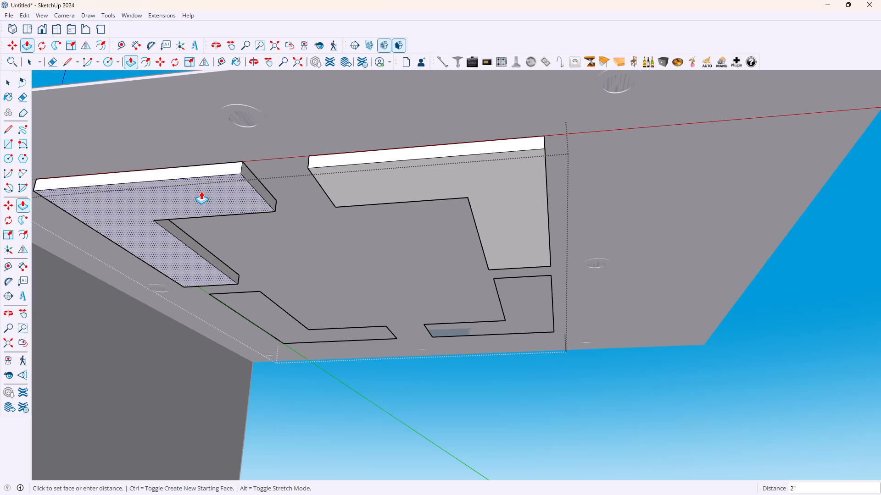
pyautogui.press('Return')
pyautogui.doubleClick(268, 314)
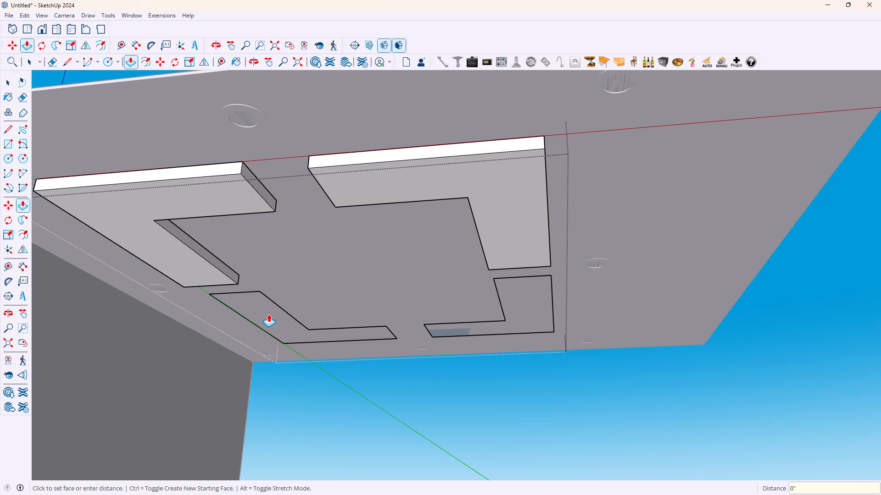
pyautogui.doubleClick(519, 306)
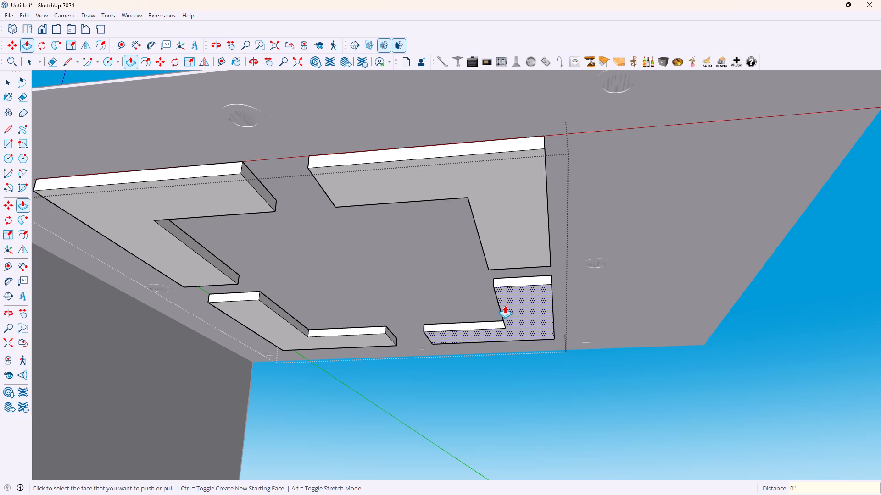
pyautogui.press('space')
# Examine the four extruded L-shaped bands edge-on and from below.
pyautogui.moveTo(421, 308); pyautogui.dragTo(460, 378, button='middle')
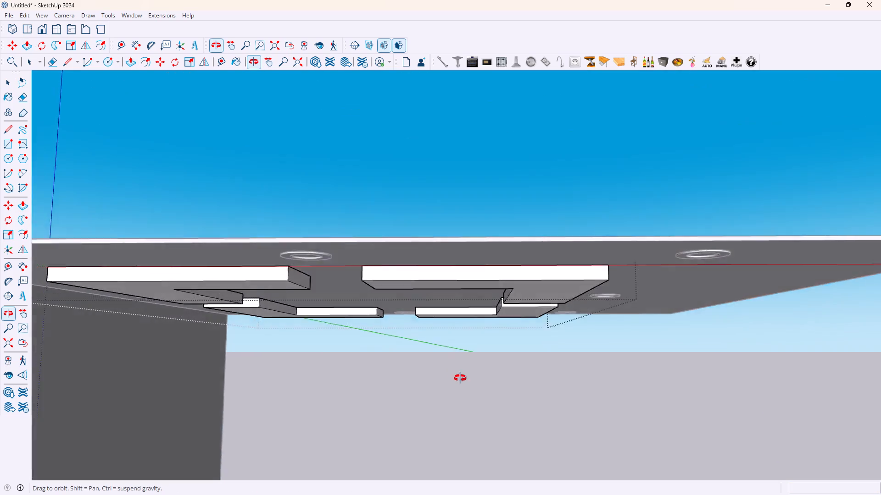
pyautogui.moveTo(460, 378); pyautogui.dragTo(496, 388, button='middle')
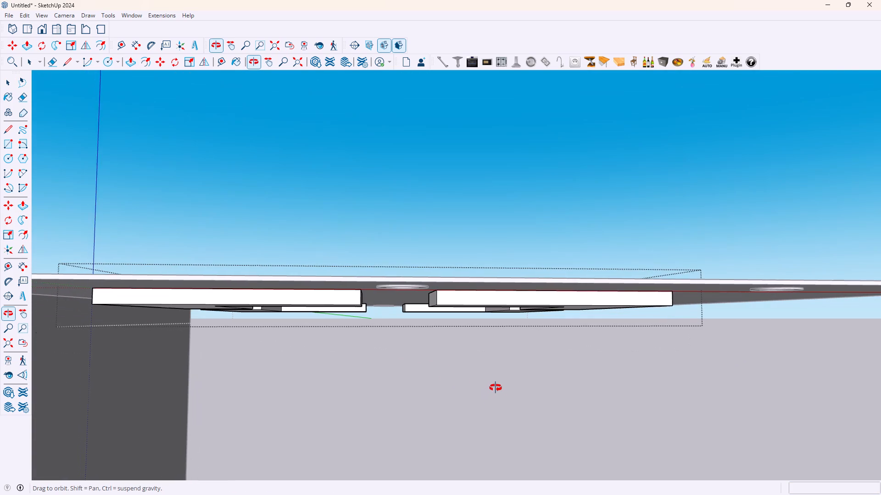
pyautogui.moveTo(496, 388); pyautogui.dragTo(496, 388, button='middle')
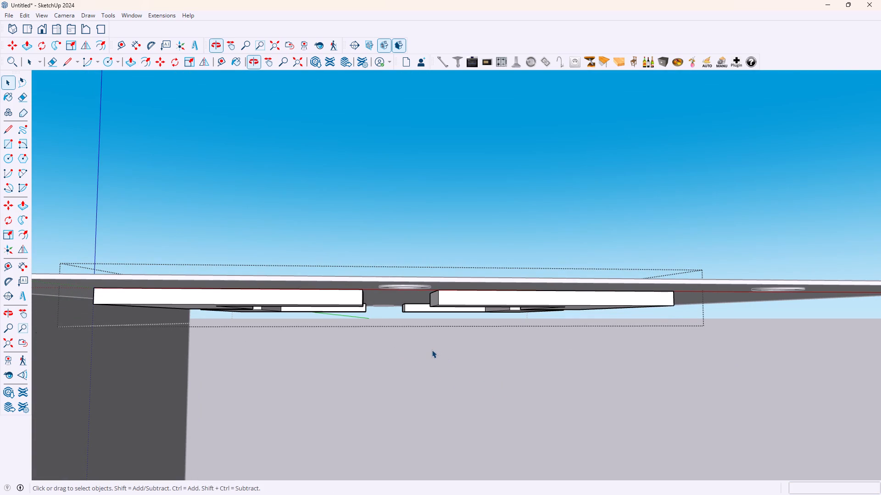
pyautogui.moveTo(461, 336); pyautogui.dragTo(479, 336, button='middle')
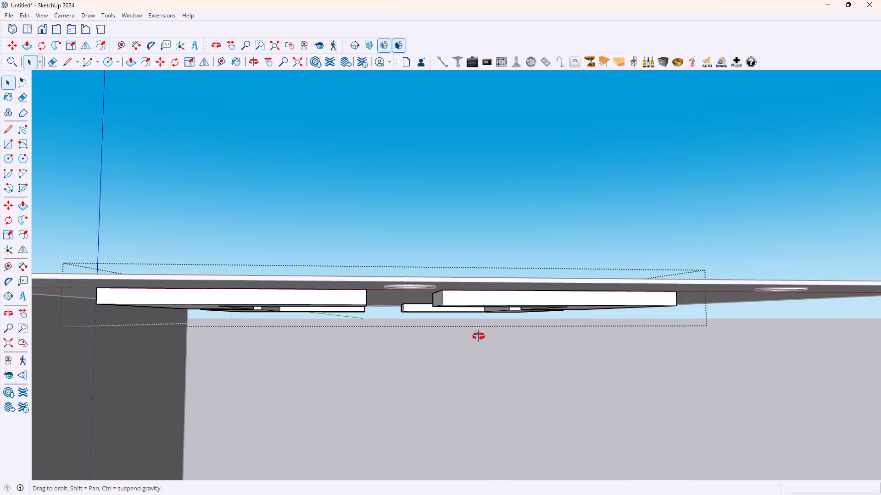
pyautogui.moveTo(479, 336); pyautogui.dragTo(454, 286, button='middle')
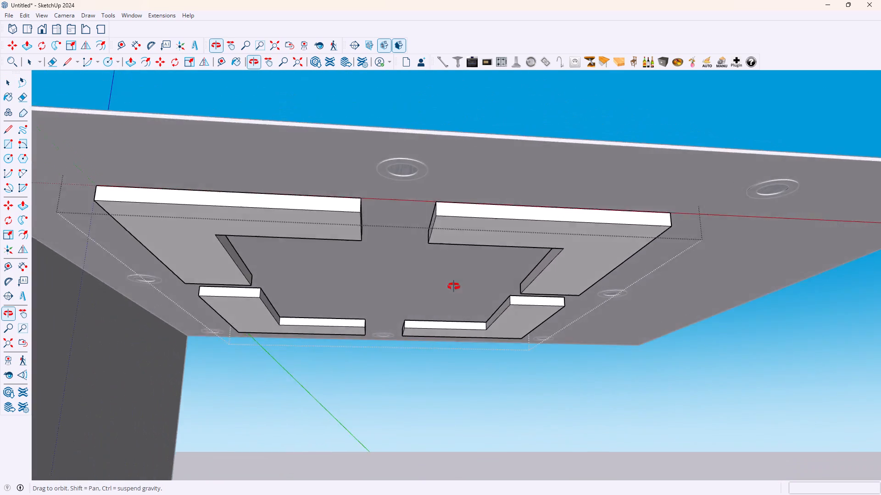
pyautogui.moveTo(454, 286); pyautogui.dragTo(433, 325, button='middle')
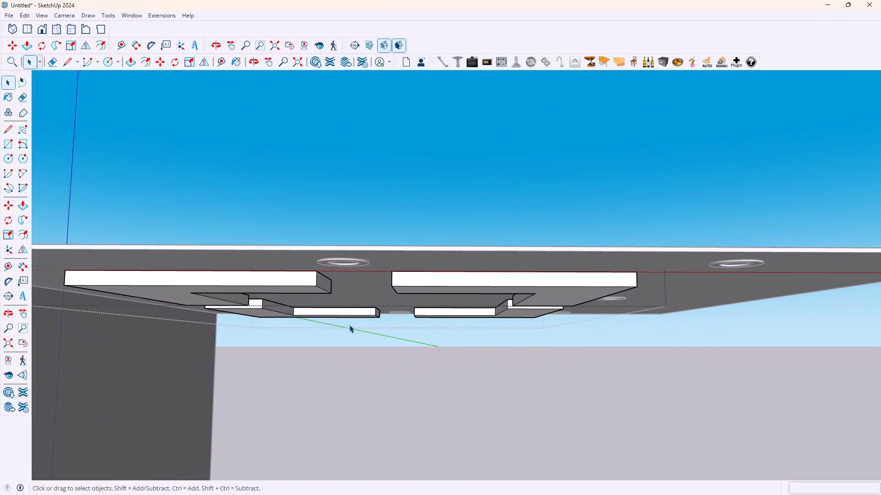
# Draw a 1" line up the wall-side band's end-face edge to its midpoint, and a horizontal line from mid-face to that midpoint.
pyautogui.scroll(3, 309, 324)
pyautogui.scroll(12, 268, 319)
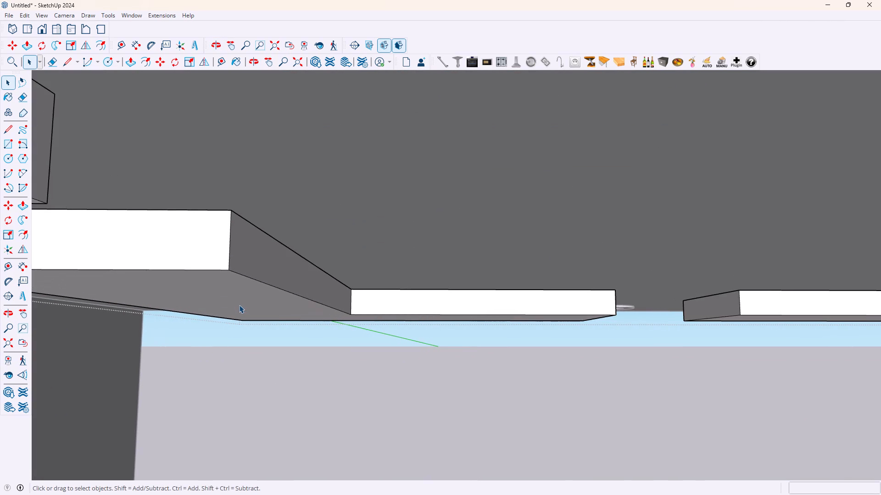
pyautogui.scroll(1, 234, 298)
pyautogui.moveTo(234, 298); pyautogui.dragTo(245, 302, button='middle')
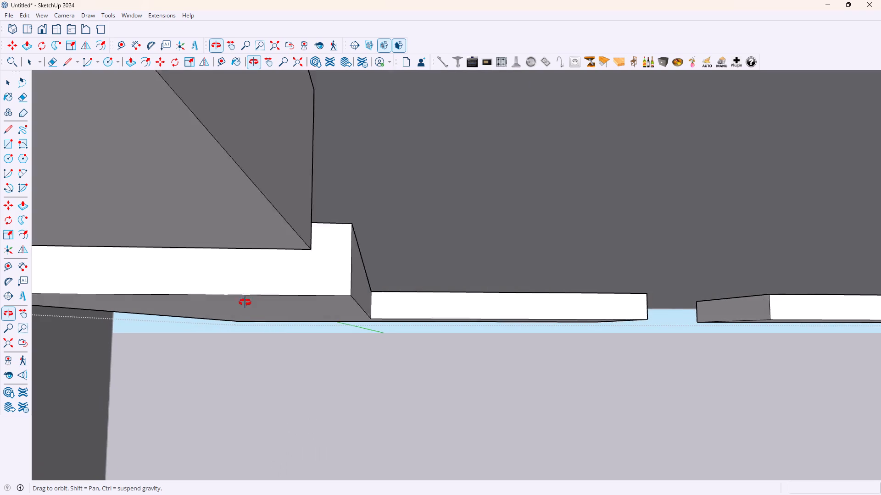
pyautogui.moveTo(245, 302); pyautogui.dragTo(245, 308, button='middle')
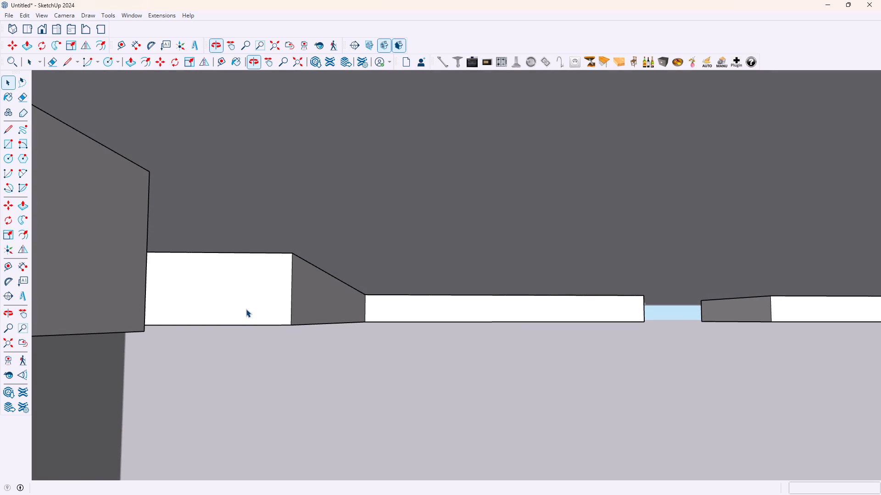
pyautogui.press('l')
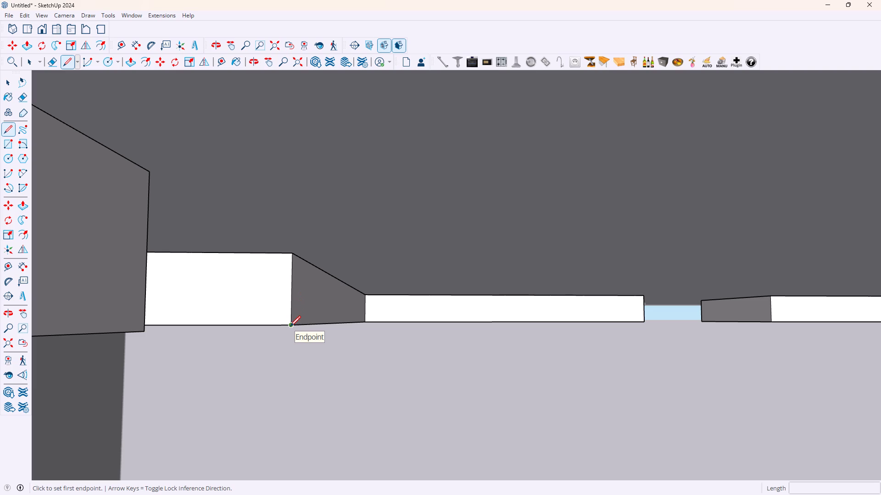
pyautogui.click(290, 326)
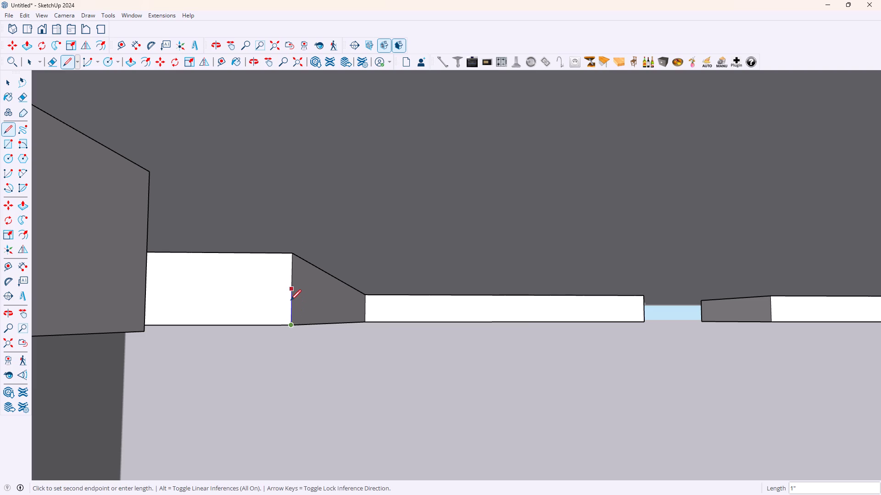
pyautogui.click(290, 290)
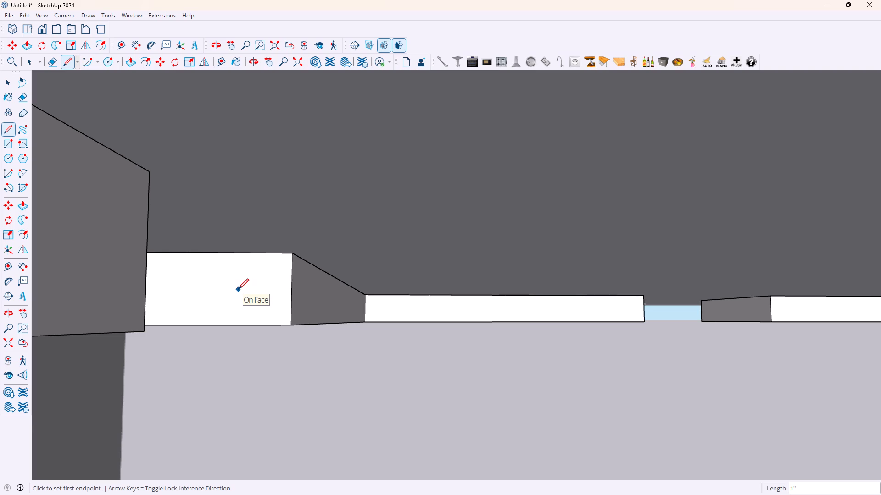
pyautogui.click(238, 289)
pyautogui.click(290, 289)
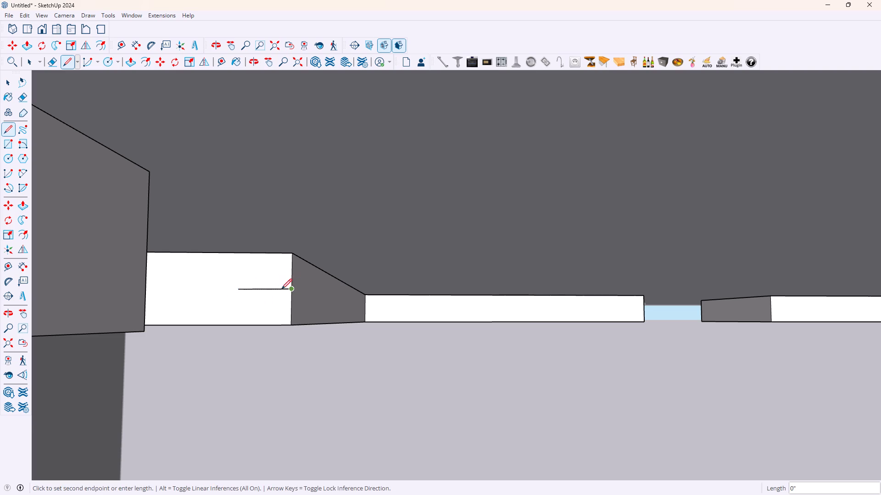
pyautogui.press('space')
pyautogui.press('space')
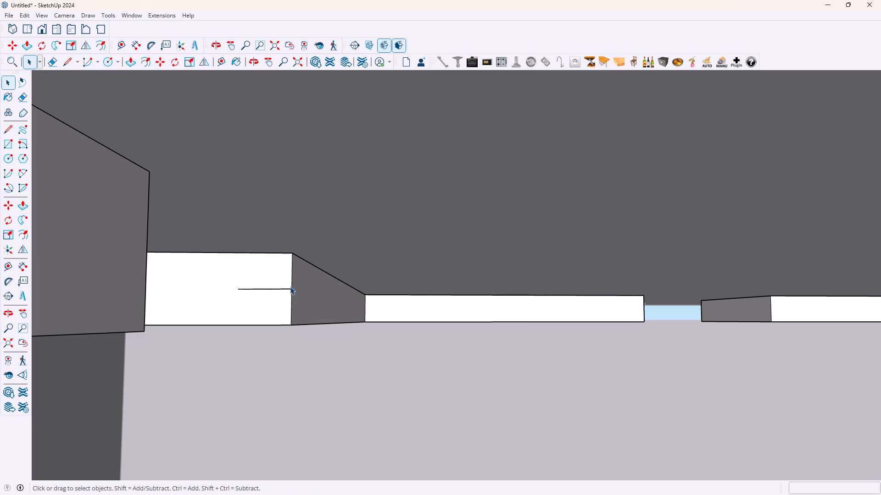
# Undo the short horizontal line and redraw it about 2" long, from mid-face to the midpoint of the end-face's vertical edge.
pyautogui.hotkey('ctrl', 'z')
pyautogui.press('l')
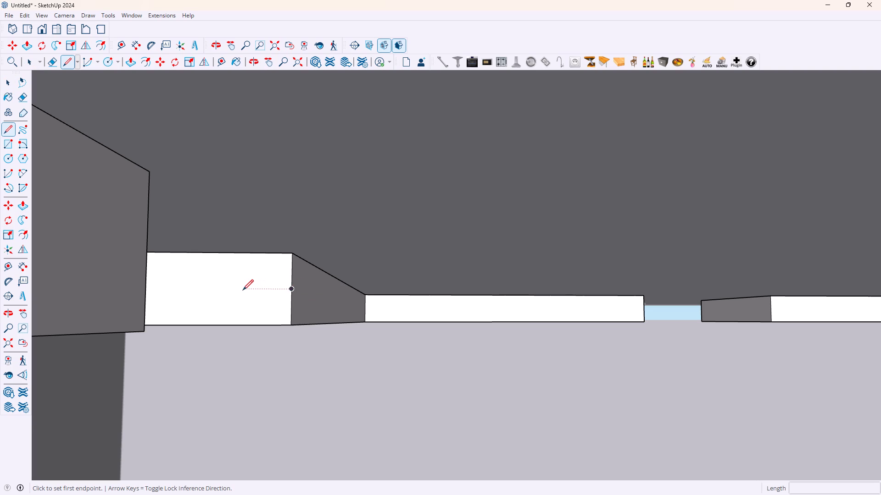
pyautogui.press('1')
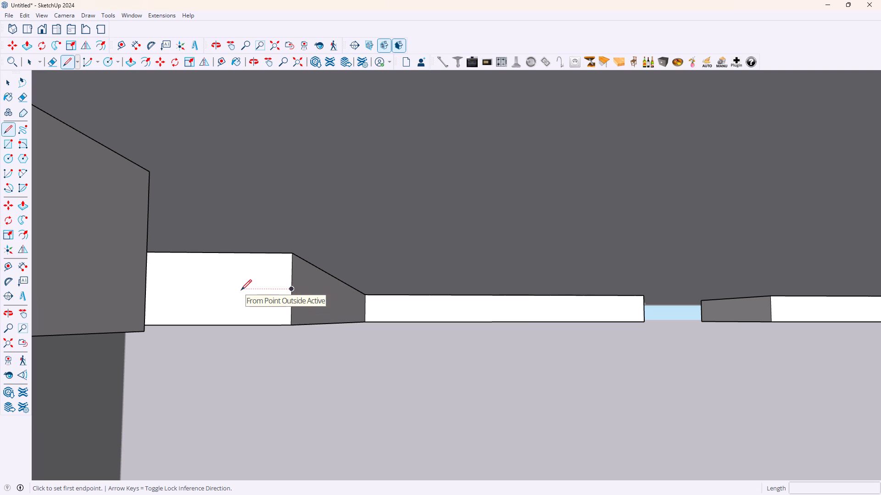
pyautogui.click(218, 287)
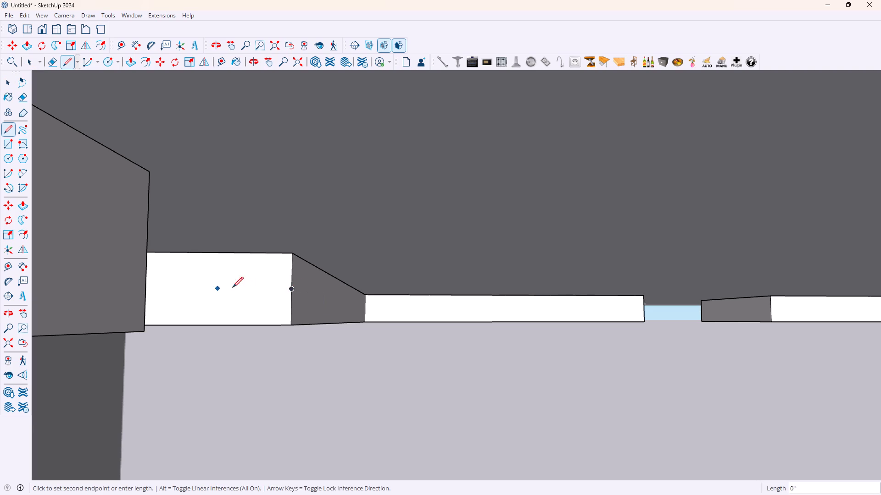
pyautogui.click(289, 286)
pyautogui.press('space')
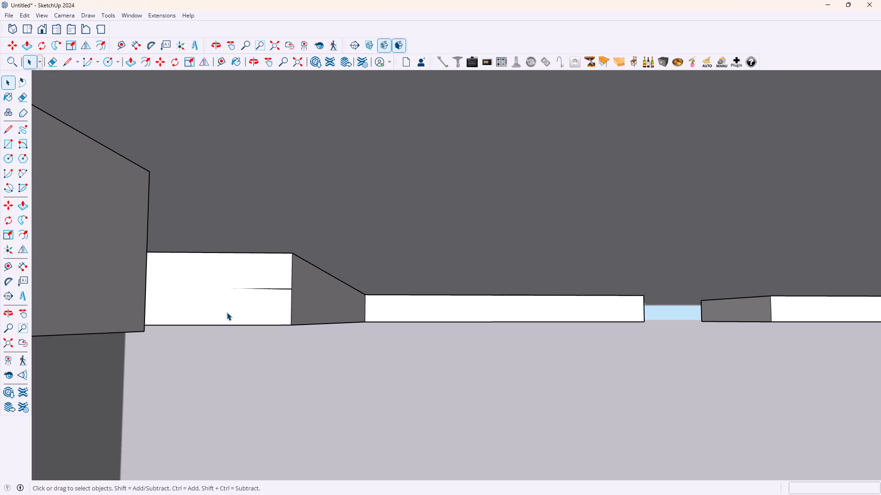
# Continue the stepped profile on the band's end face: 0.5" down, 1" horizontally toward the wall, and 1 1/2" up to the top edge.
pyautogui.moveTo(224, 312); pyautogui.dragTo(254, 299, button='middle')
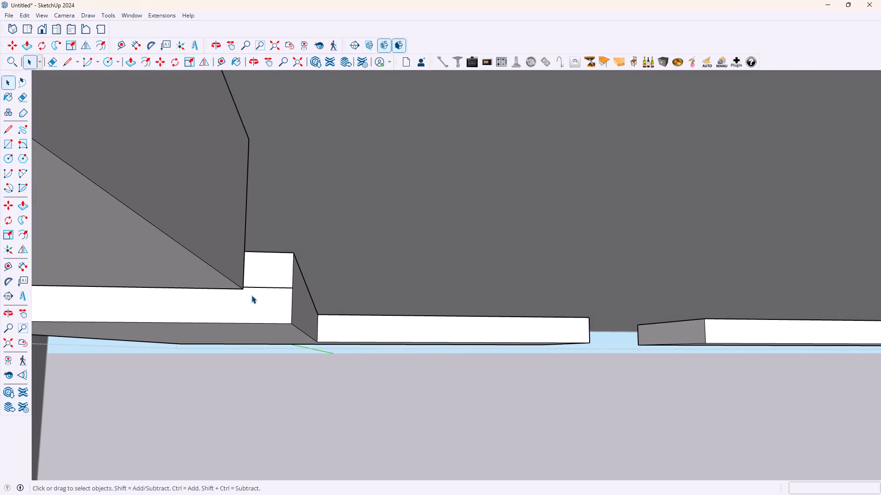
pyautogui.scroll(11, 245, 294)
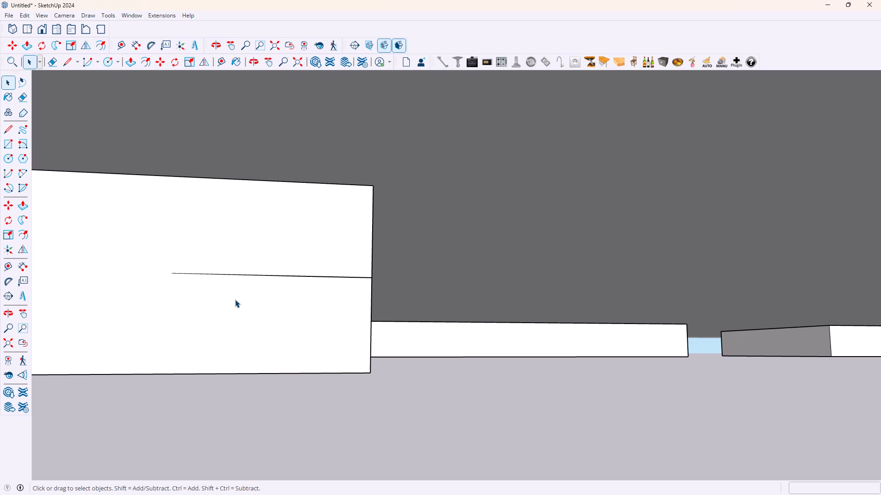
pyautogui.press('l')
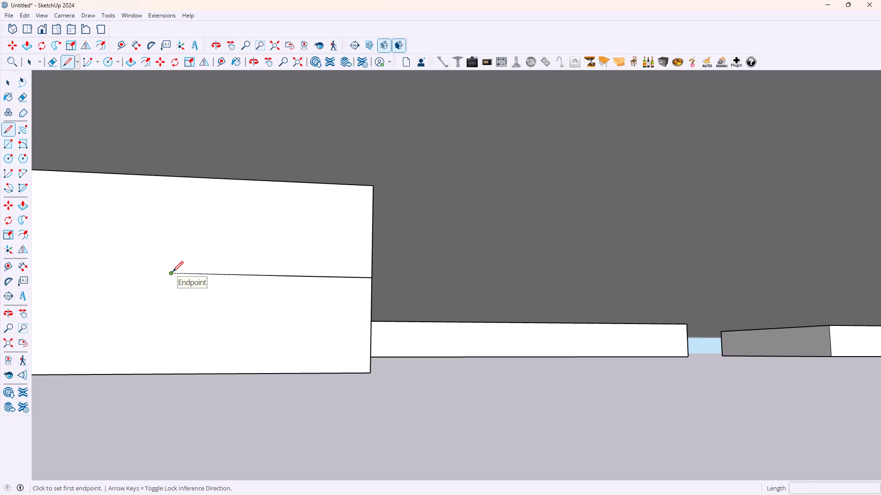
pyautogui.click(173, 272)
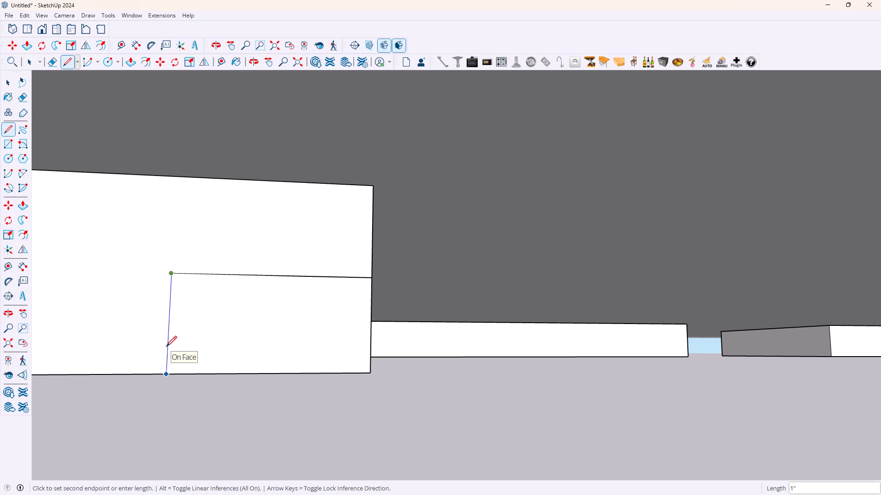
pyautogui.write('0.5')
pyautogui.press('Return')
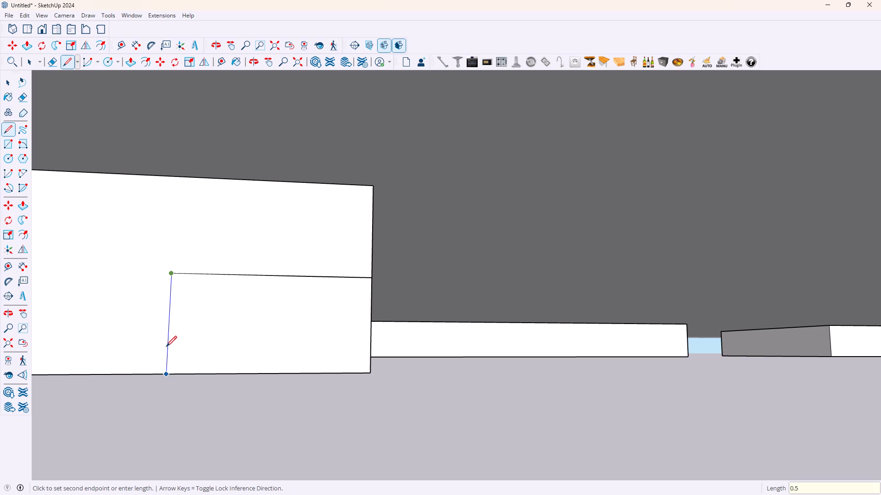
pyautogui.click(98, 322)
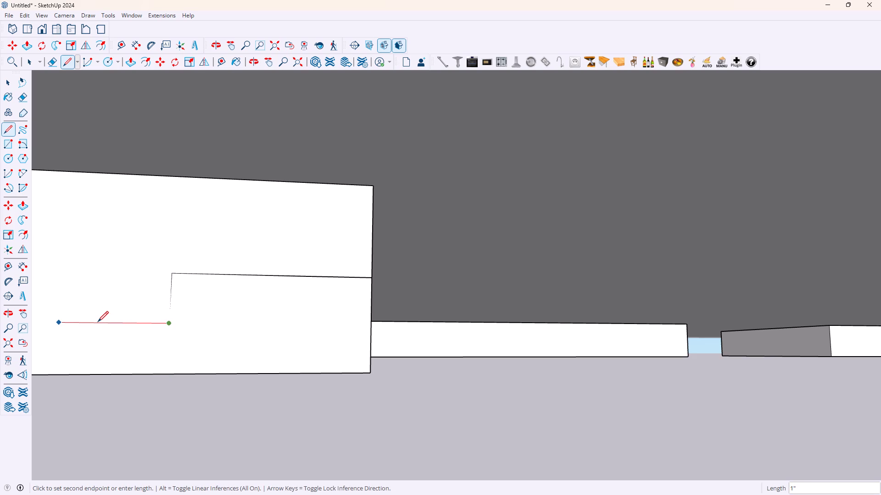
pyautogui.click(68, 172)
# Draw mid-height lines along both inner side faces of the L-shaped band, from the profile line through the inner corner to the other end.
pyautogui.scroll(-3, 198, 293)
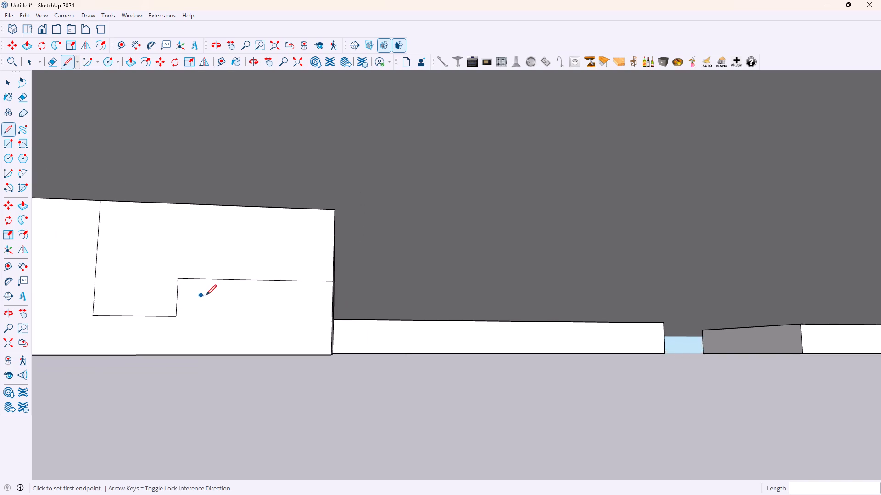
pyautogui.scroll(-4, 211, 294)
pyautogui.scroll(3, 319, 313)
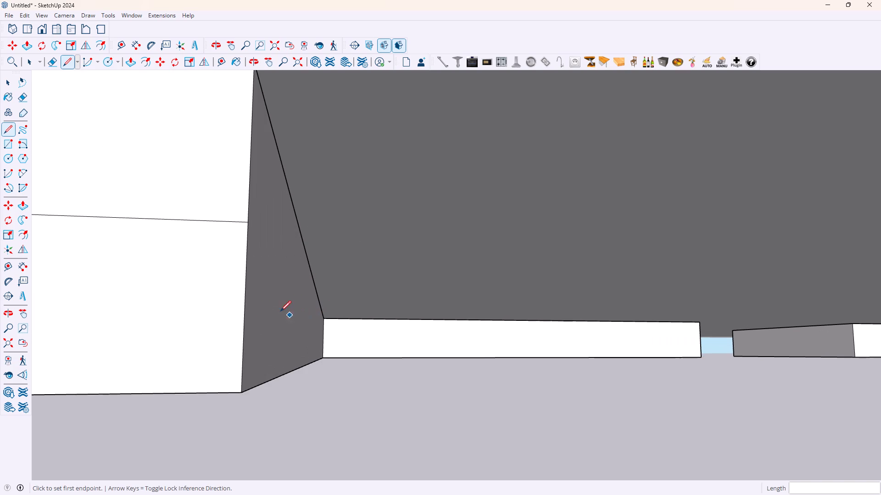
pyautogui.scroll(-2, 254, 269)
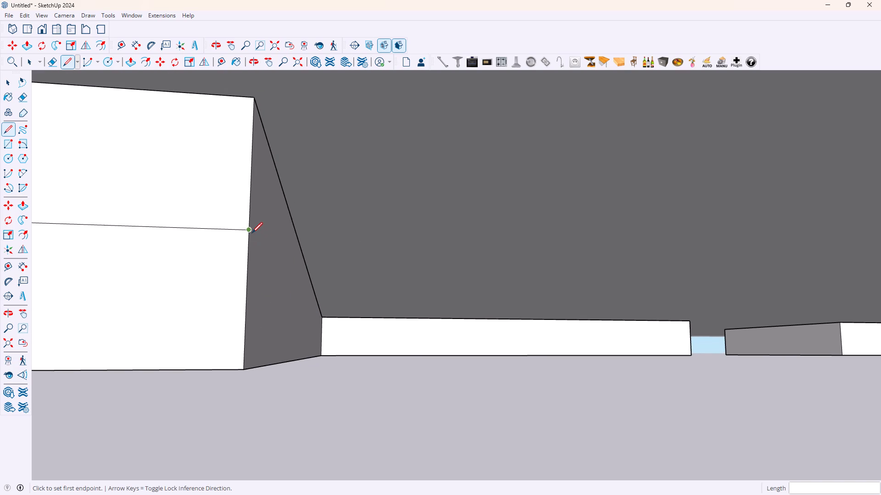
pyautogui.click(252, 233)
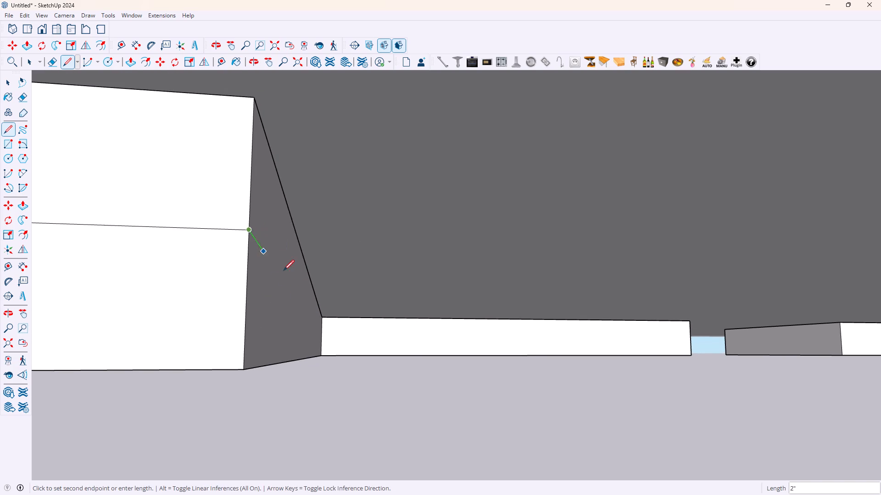
pyautogui.click(325, 338)
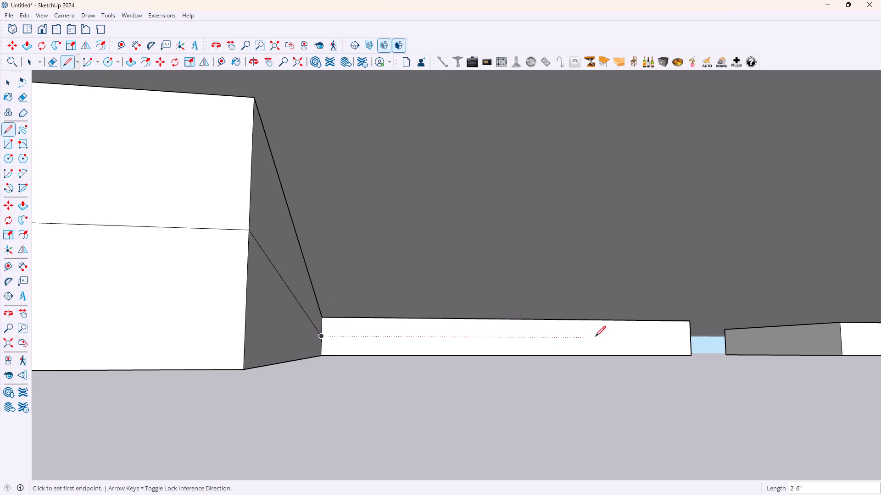
pyautogui.click(691, 335)
pyautogui.click(323, 334)
pyautogui.press('space')
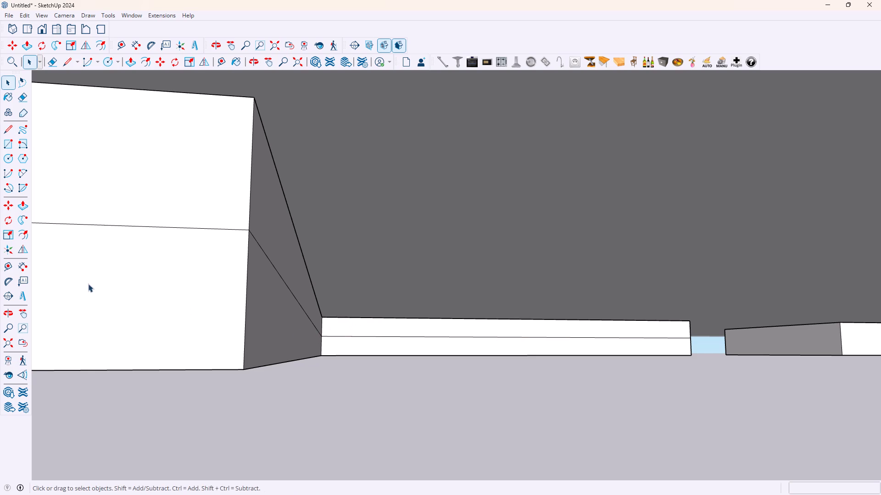
# Push/Pull the upper stepped part of the end face 2' 6" along the band, up to the inner corner.
pyautogui.scroll(-8, 85, 283)
pyautogui.scroll(-7, 53, 230)
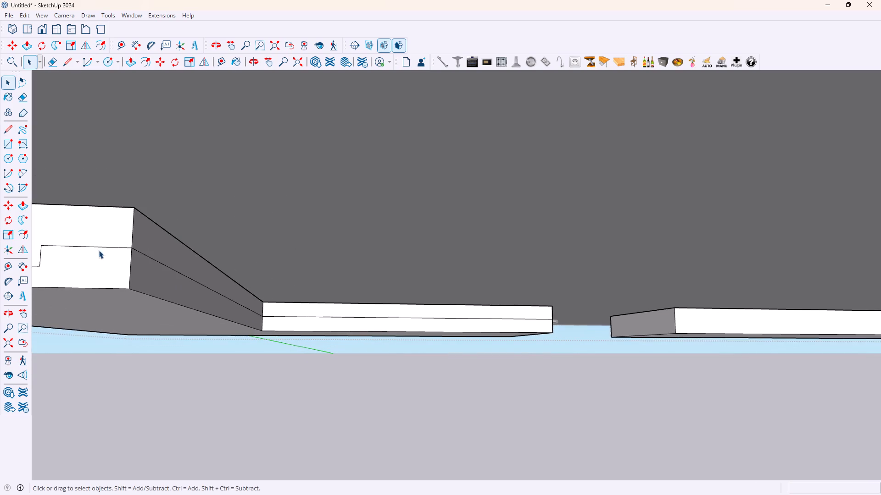
pyautogui.scroll(-4, 115, 249)
pyautogui.moveTo(54, 232); pyautogui.dragTo(130, 286, button='middle')
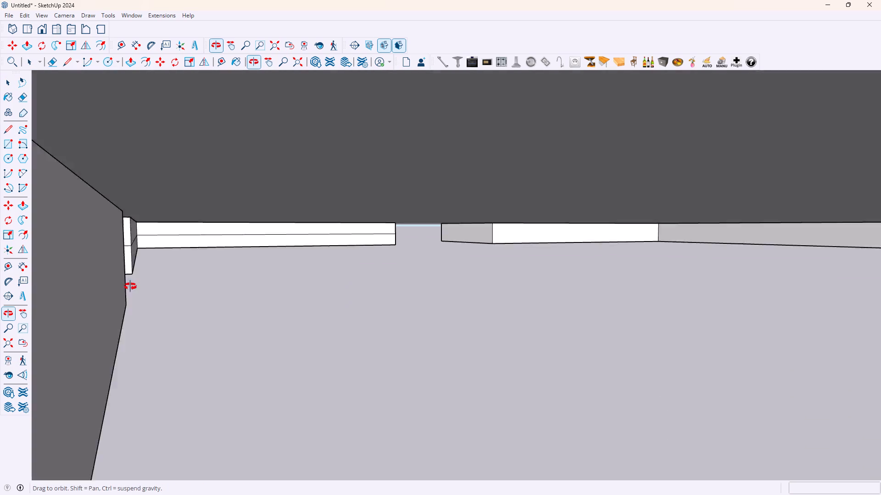
pyautogui.moveTo(130, 286); pyautogui.dragTo(84, 280, button='middle')
pyautogui.scroll(9, 53, 241)
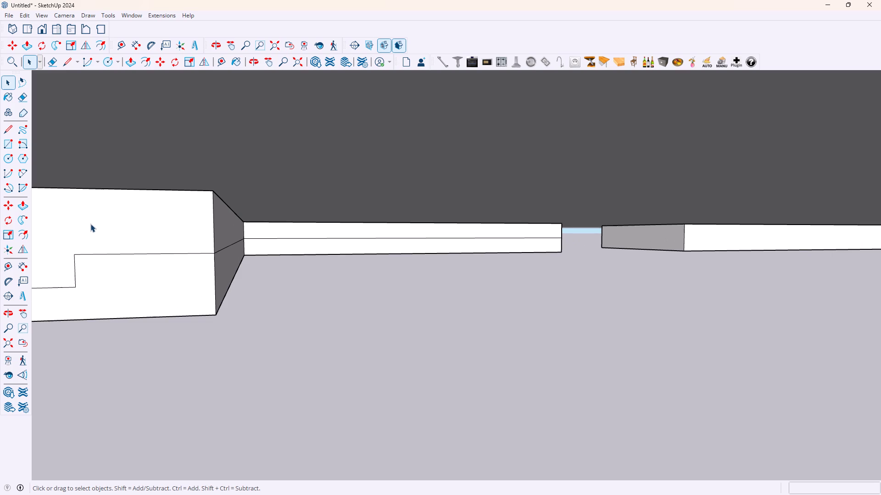
pyautogui.press('p')
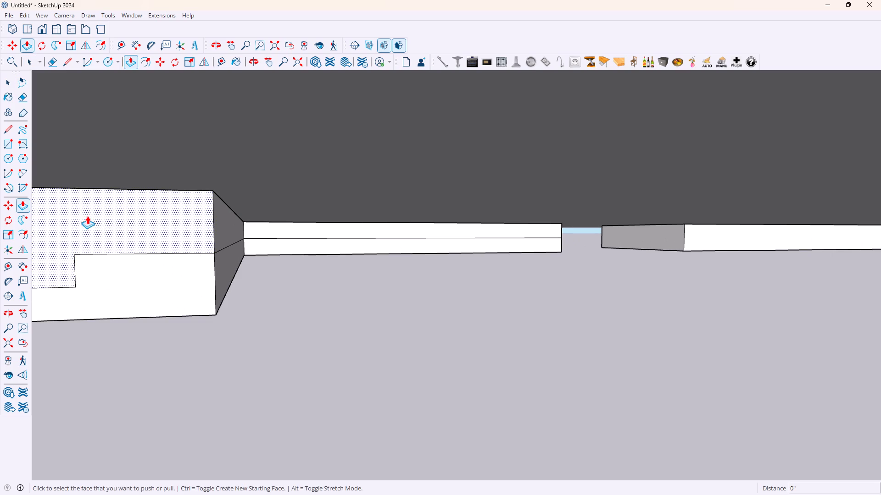
pyautogui.click(87, 216)
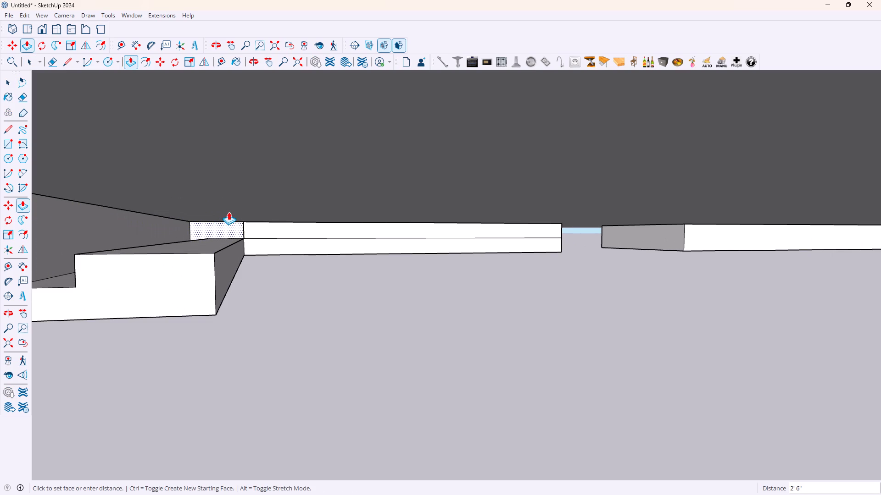
pyautogui.doubleClick(238, 220)
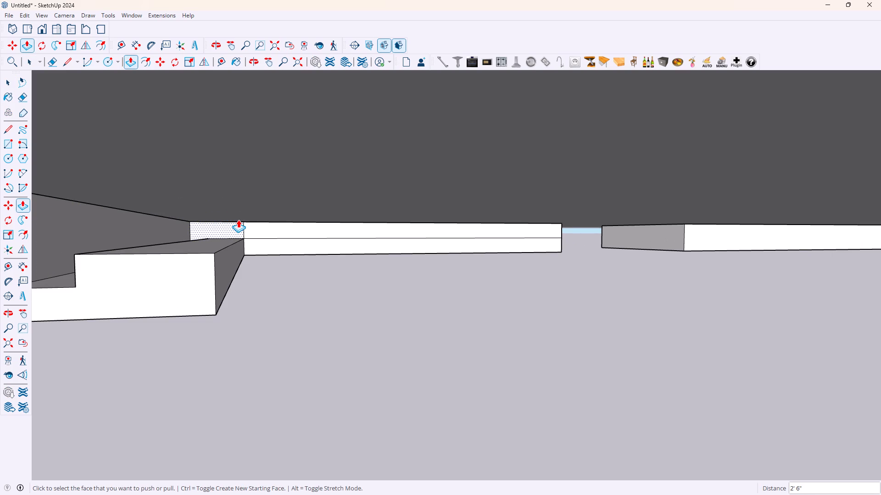
# Examine the stepped recess cut into the L-shaped band from below, at its end face and at the inner corner.
pyautogui.scroll(15, 239, 220)
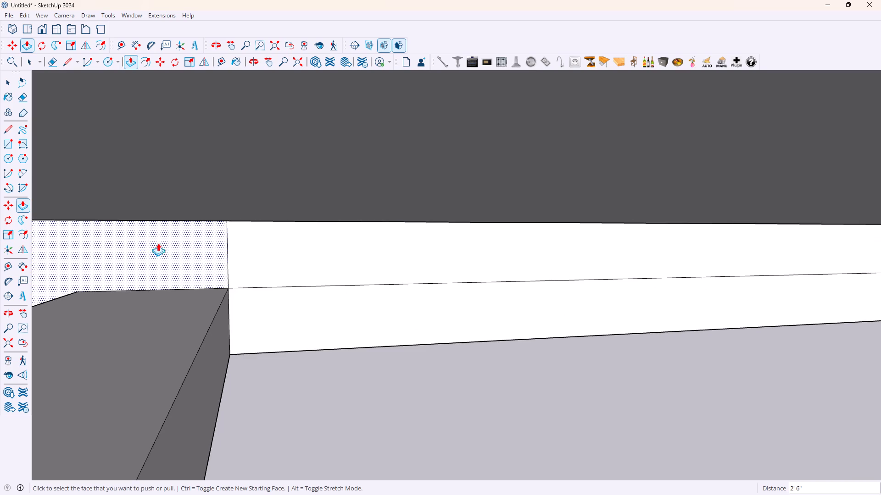
pyautogui.scroll(-12, 282, 267)
pyautogui.press('space')
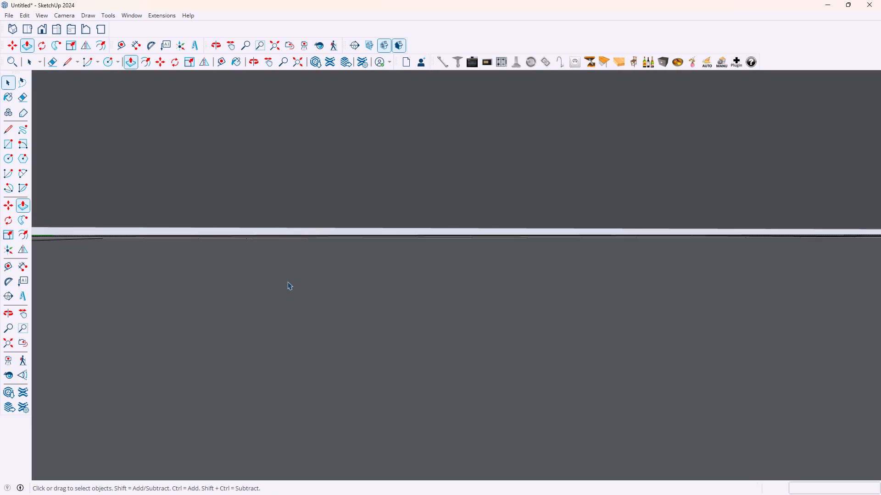
pyautogui.scroll(-4, 370, 341)
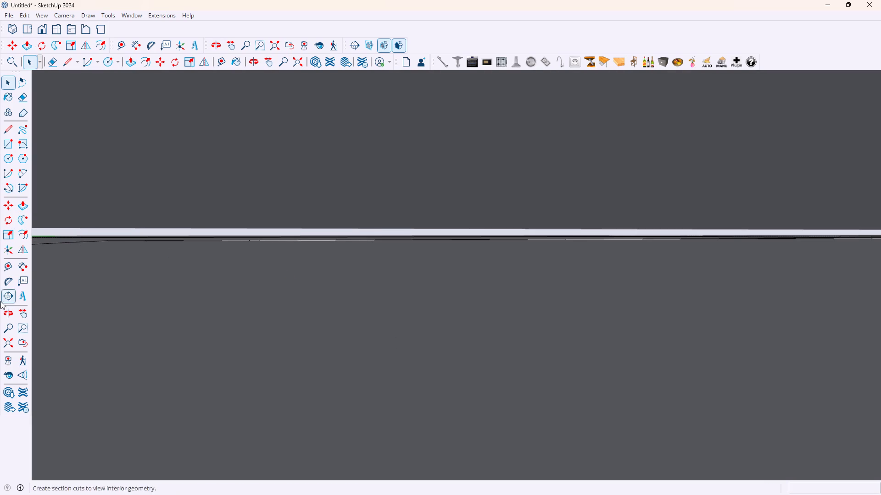
pyautogui.click(3, 345)
pyautogui.moveTo(492, 193); pyautogui.dragTo(416, 248, button='middle')
pyautogui.scroll(17, 416, 175)
pyautogui.moveTo(416, 174); pyautogui.dragTo(419, 164, button='middle')
pyautogui.moveTo(421, 159); pyautogui.dragTo(421, 155, button='middle')
pyautogui.scroll(2, 279, 93)
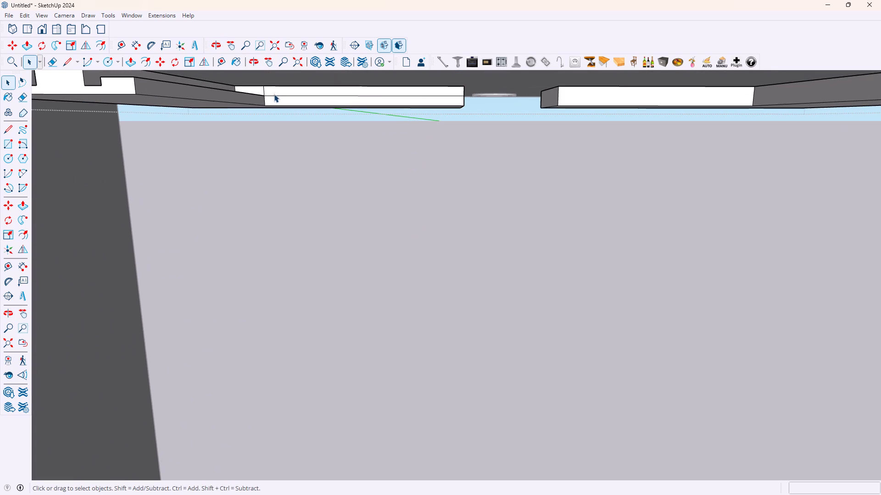
pyautogui.scroll(4, 115, 97)
pyautogui.moveTo(106, 93); pyautogui.dragTo(137, 139, button='middle')
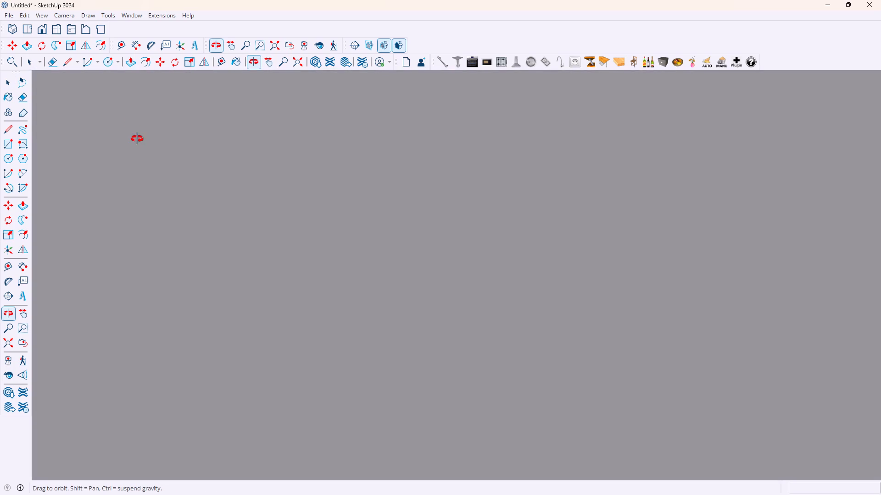
pyautogui.moveTo(137, 139); pyautogui.dragTo(94, 101, button='middle')
pyautogui.scroll(-1, 481, 316)
pyautogui.moveTo(502, 329); pyautogui.dragTo(361, 247, button='middle')
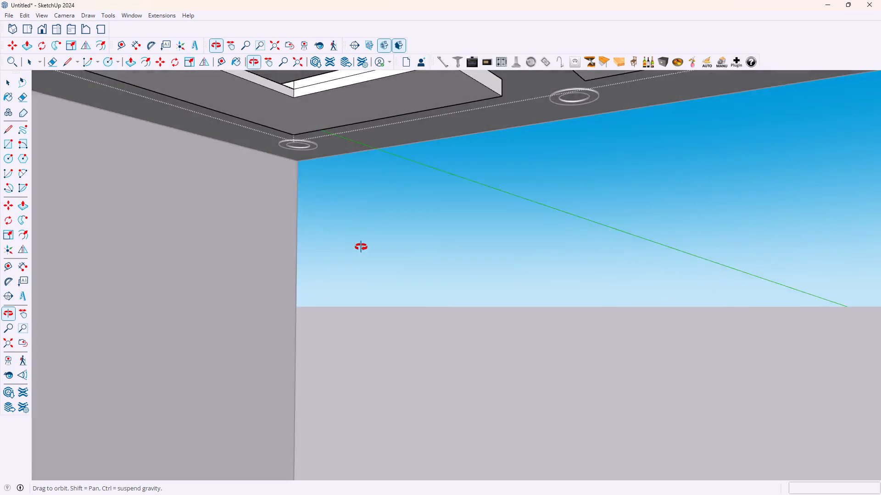
pyautogui.moveTo(361, 247); pyautogui.dragTo(418, 305, button='middle')
pyautogui.scroll(1, 418, 303)
pyautogui.scroll(-3, 247, 223)
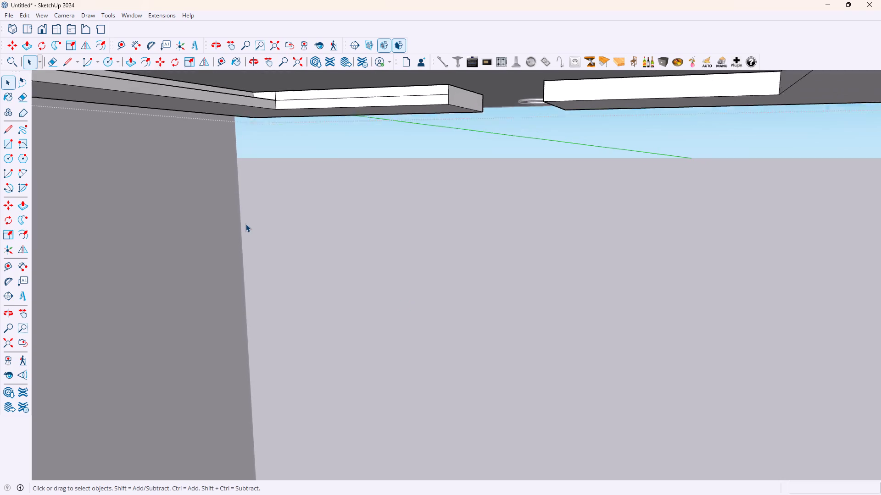
pyautogui.scroll(-5, 245, 224)
pyautogui.scroll(1, 156, 193)
pyautogui.moveTo(156, 193); pyautogui.dragTo(176, 187, button='middle')
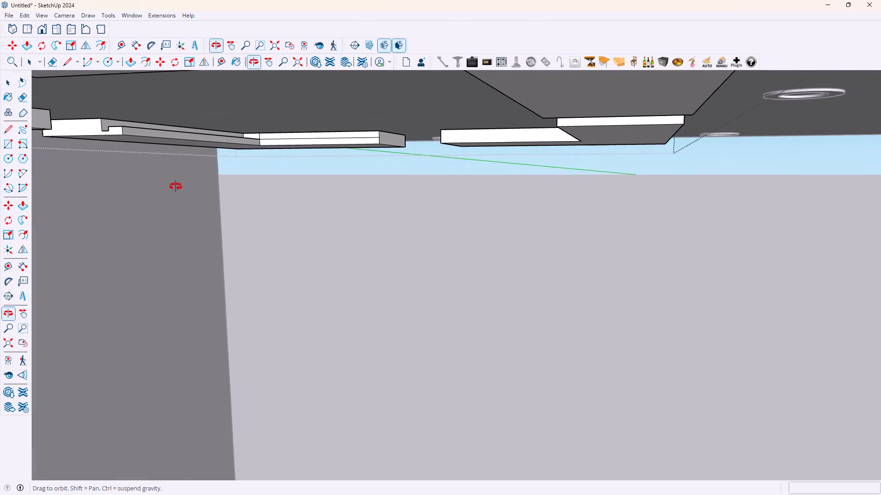
pyautogui.moveTo(176, 187); pyautogui.dragTo(177, 187, button='middle')
pyautogui.scroll(5, 129, 140)
pyautogui.moveTo(115, 129); pyautogui.dragTo(138, 139, button='middle')
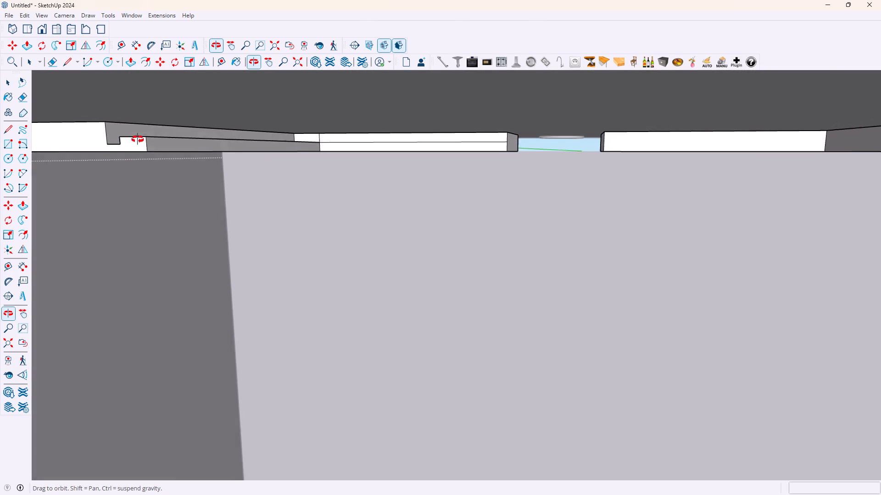
pyautogui.moveTo(138, 139); pyautogui.dragTo(140, 140, button='middle')
pyautogui.scroll(5, 134, 134)
pyautogui.moveTo(123, 209); pyautogui.dragTo(126, 209, button='middle')
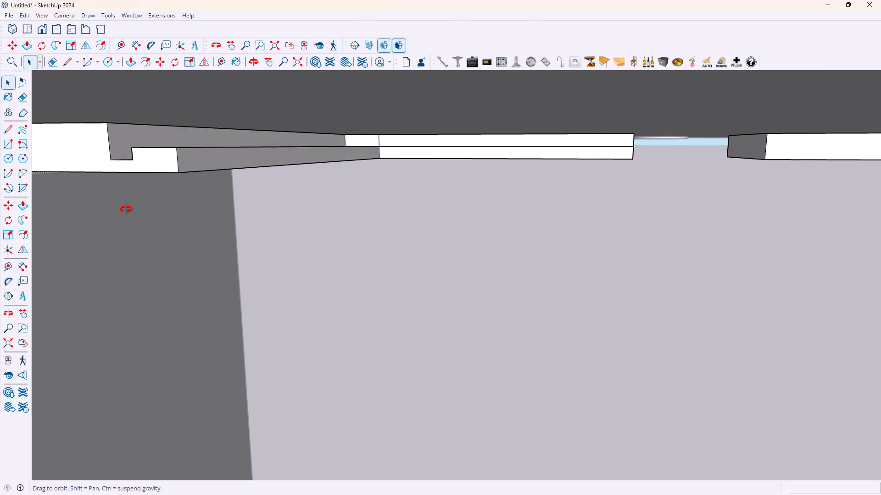
# Undo the stepped recess extrusion, the mid-height lines on the inner faces and the profile lines on the L-shaped band's end face.
pyautogui.moveTo(126, 209); pyautogui.dragTo(140, 206, button='middle')
pyautogui.scroll(4, 197, 194)
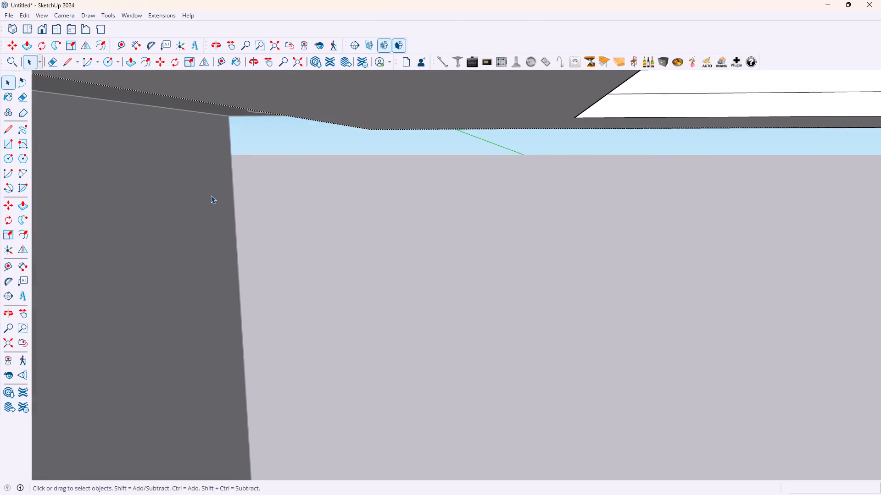
pyautogui.scroll(-3, 211, 199)
pyautogui.middleClick(211, 202)
pyautogui.scroll(-2, 212, 198)
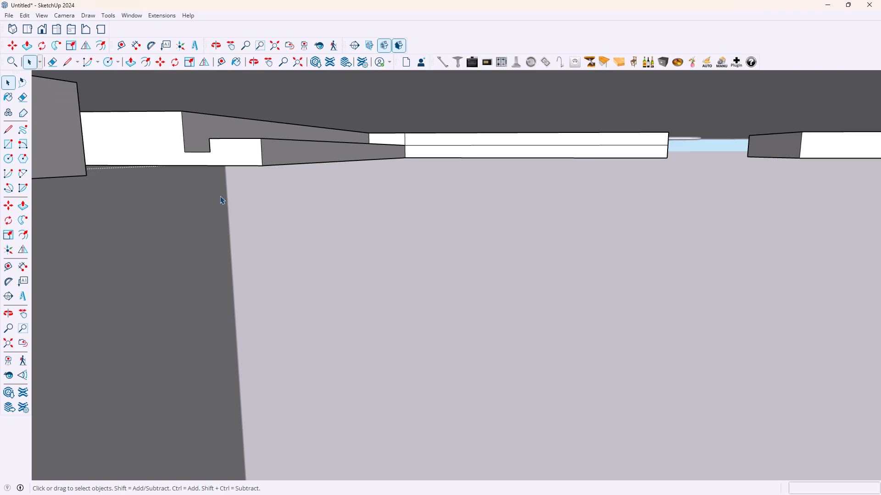
pyautogui.hotkey('ctrl', 'z')
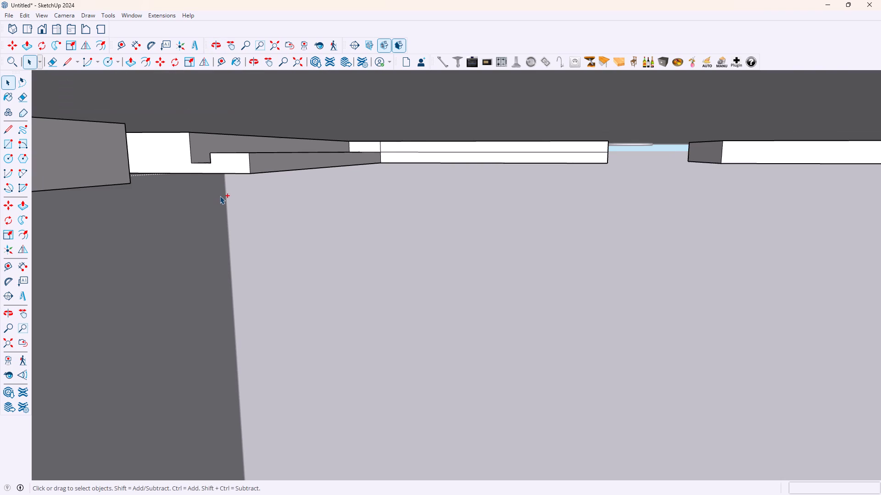
pyautogui.hotkey('ctrl', 'z')
pyautogui.hotkey('ctrl', 'z')
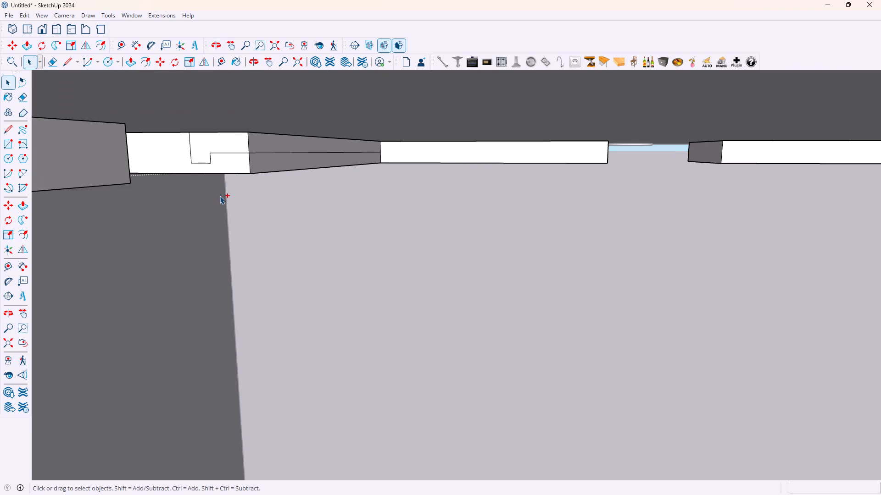
pyautogui.hotkey('ctrl', 'z')
pyautogui.hotkey('ctrl', 'z')
pyautogui.hotkey('ctrl', 'z')
pyautogui.hotkey('ctrl', 'z')
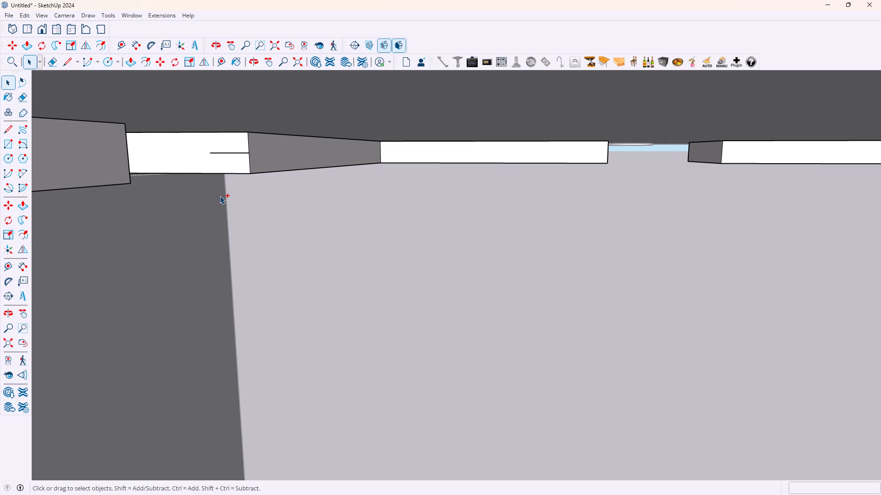
pyautogui.hotkey('ctrl', 'z')
# Draw a profile on the band's end face from the inner edge's midpoint: 1" horizontally toward the wall, then 0.5" down.
pyautogui.scroll(4, 256, 149)
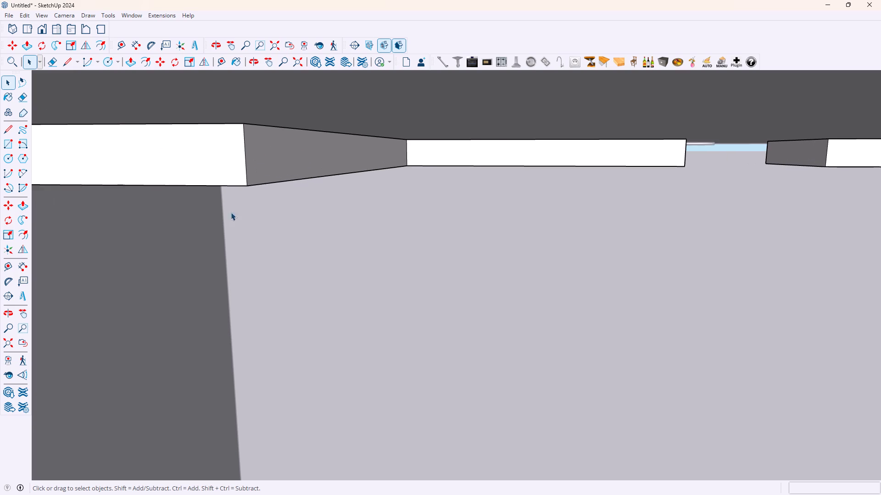
pyautogui.moveTo(236, 266); pyautogui.dragTo(256, 266, button='middle')
pyautogui.press('l')
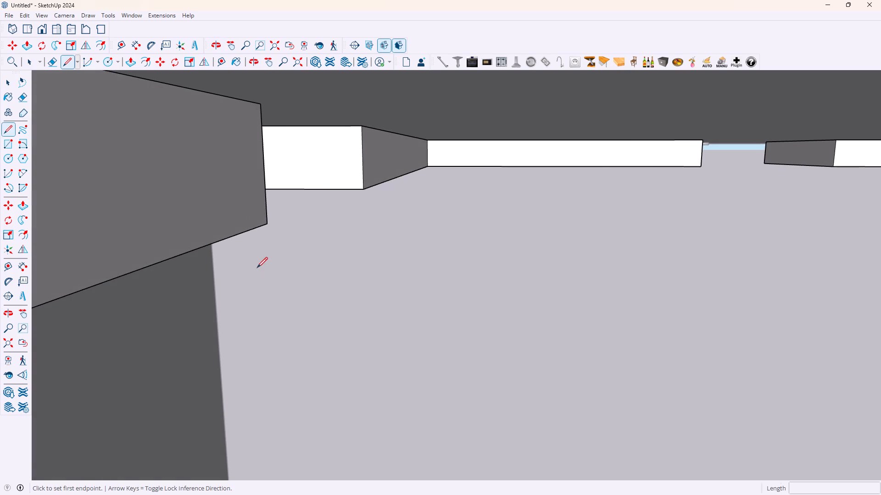
pyautogui.click(363, 160)
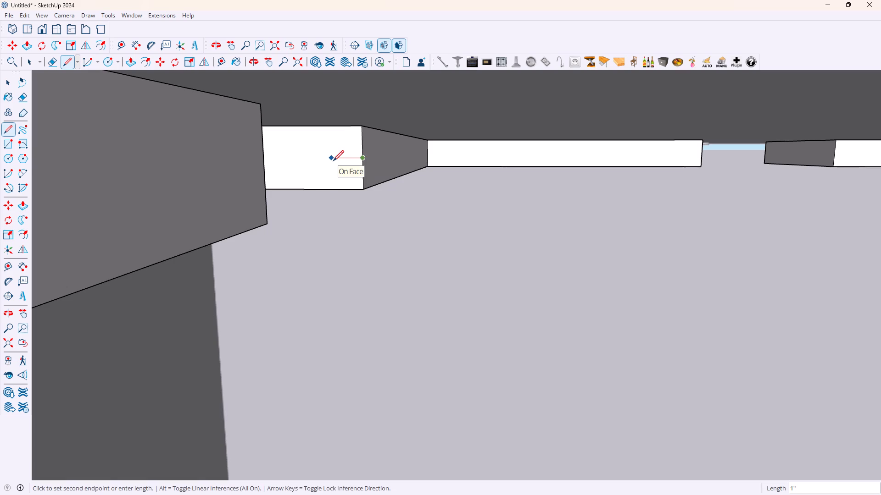
pyautogui.press('Return')
pyautogui.press('1')
pyautogui.press('Return')
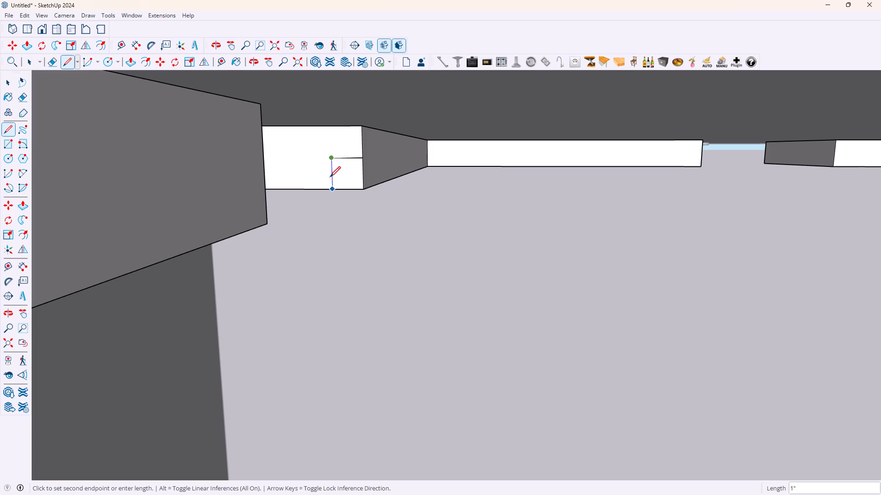
pyautogui.write('0.5')
pyautogui.press('Return')
pyautogui.click(333, 158)
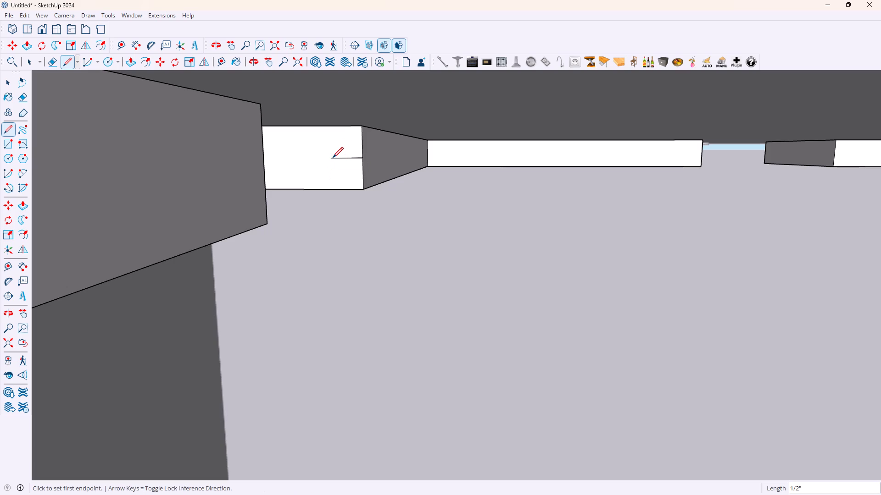
# Continue the stepped profile on the end face 2" horizontally toward the wall and about 1 1/2" up to the top edge.
pyautogui.moveTo(326, 162); pyautogui.dragTo(339, 154, button='middle')
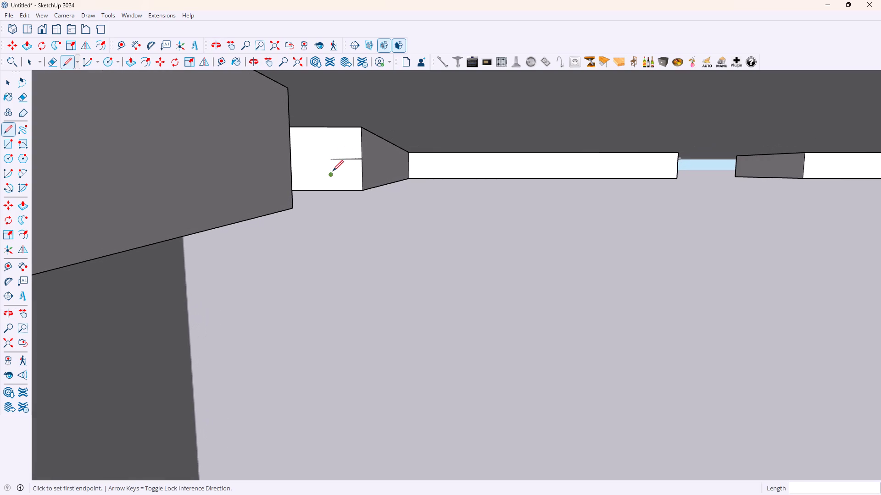
pyautogui.moveTo(339, 186); pyautogui.dragTo(343, 181, button='middle')
pyautogui.scroll(8, 340, 186)
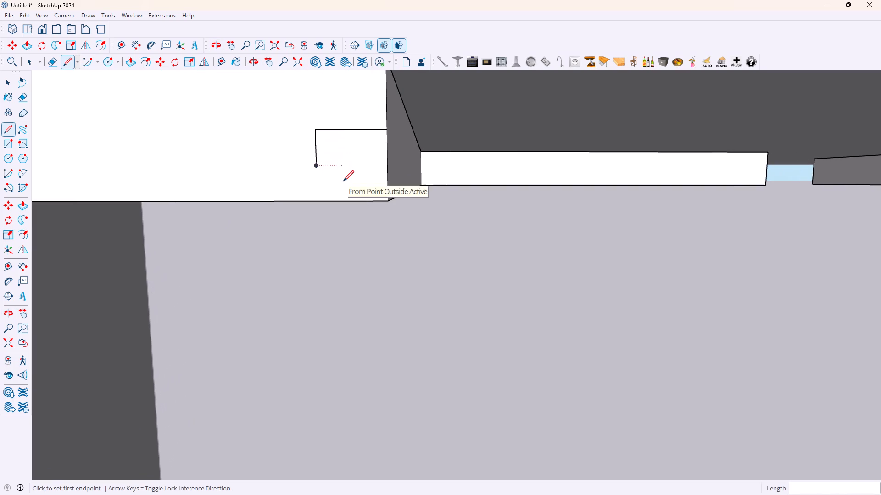
pyautogui.click(317, 163)
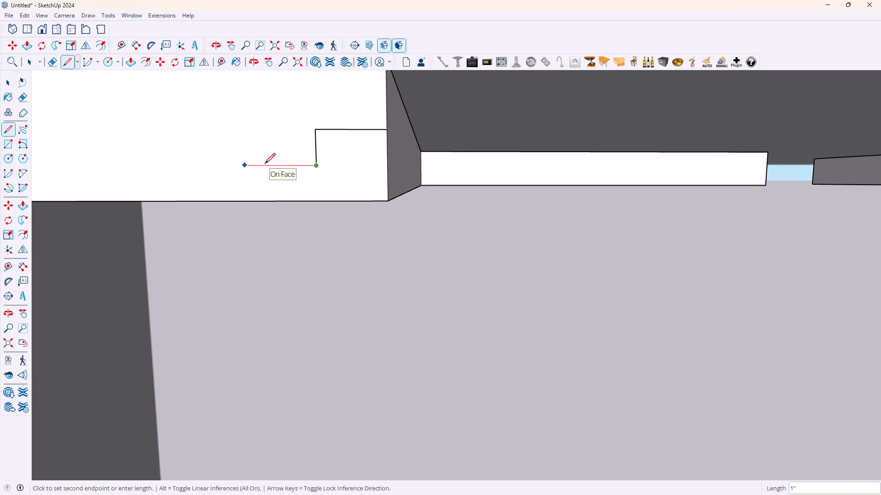
pyautogui.press('2')
pyautogui.press('Return')
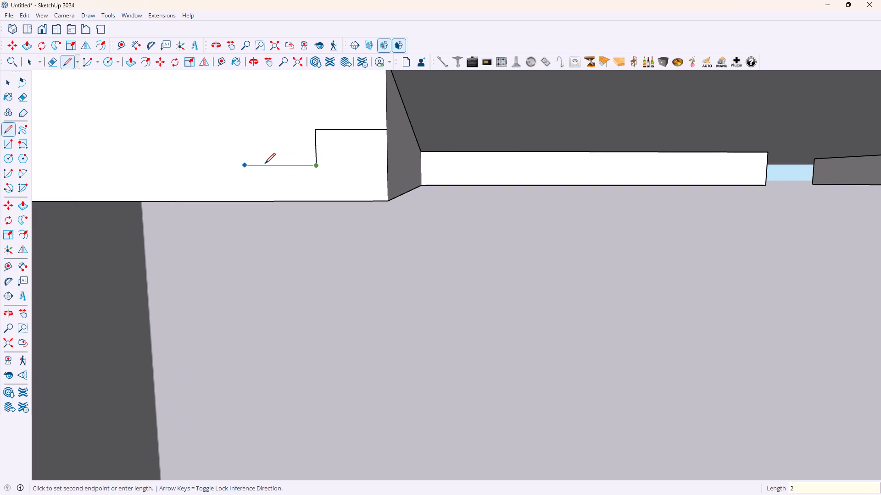
pyautogui.scroll(-3, 166, 159)
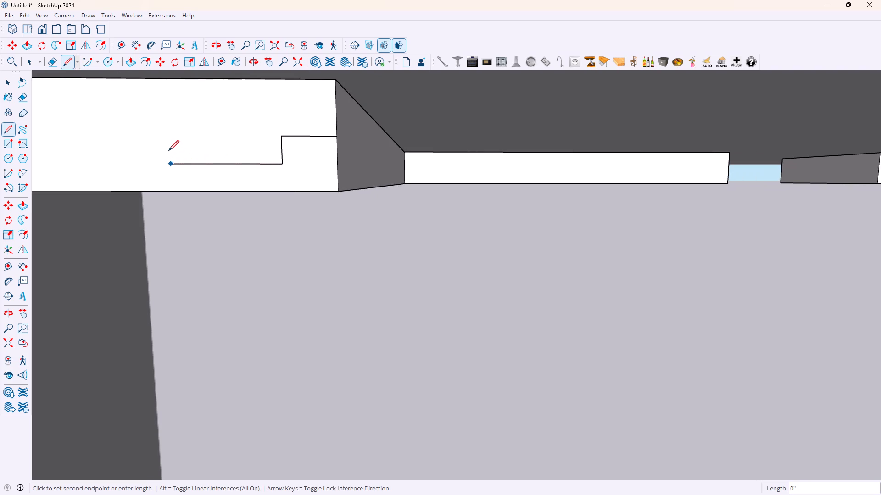
pyautogui.click(173, 164)
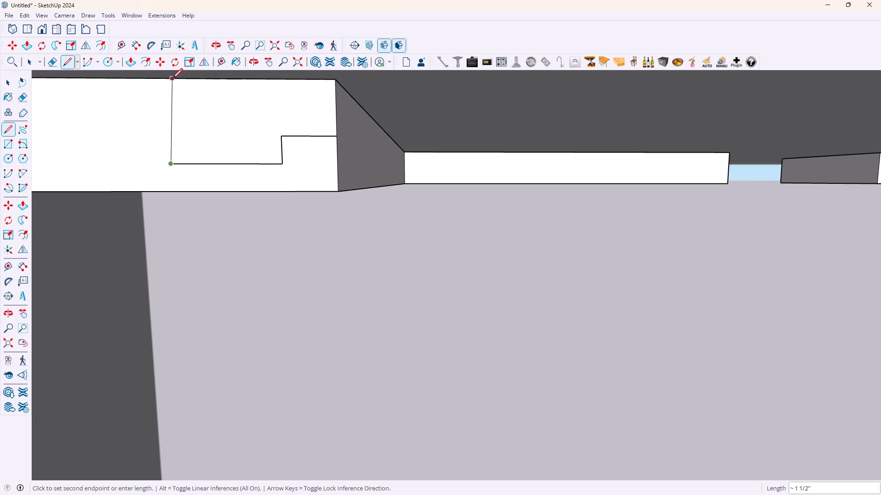
pyautogui.click(172, 76)
pyautogui.press('space')
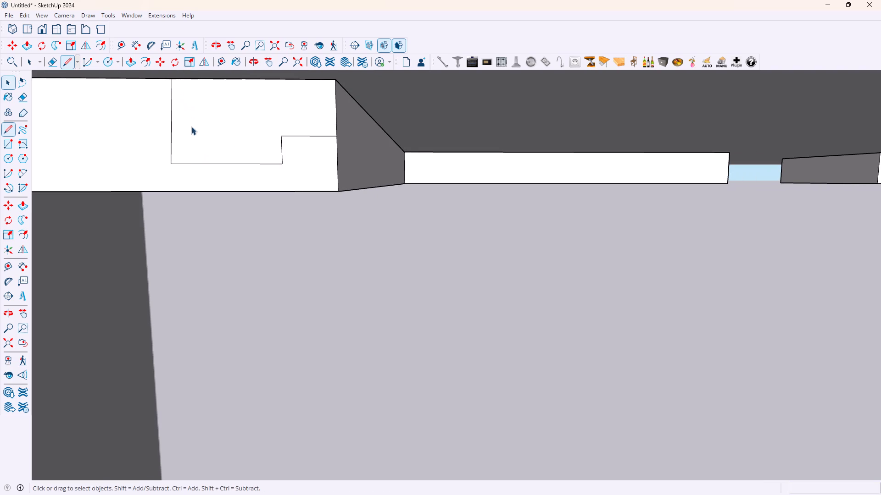
# Draw mid-height lines along both inner side faces of the L-shaped band, 2' 6" to the inner corner and 1' 9" along the other leg.
pyautogui.press('l')
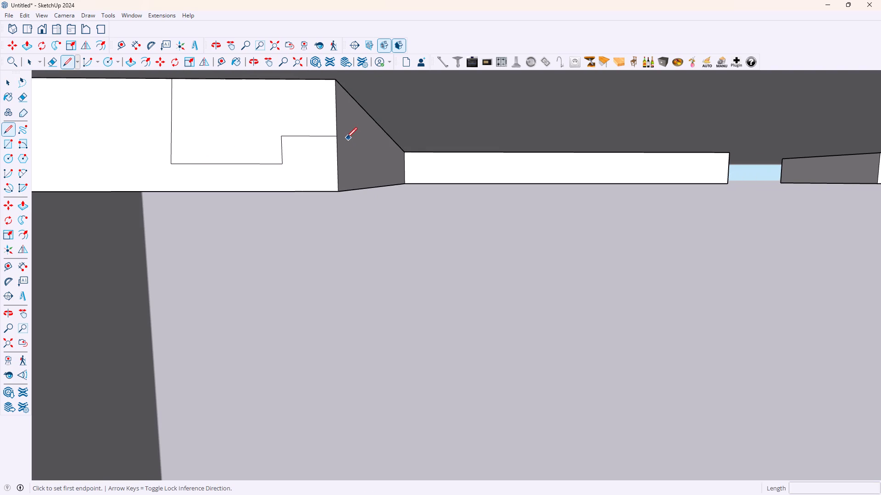
pyautogui.click(339, 136)
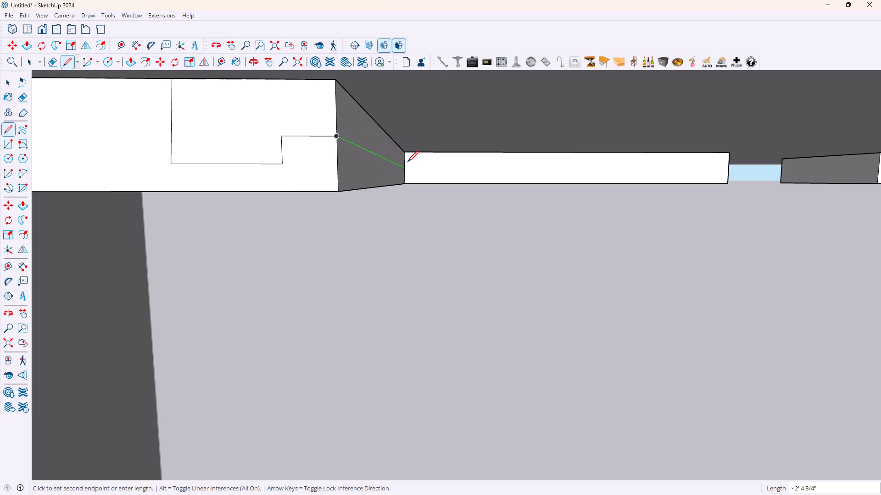
pyautogui.click(407, 164)
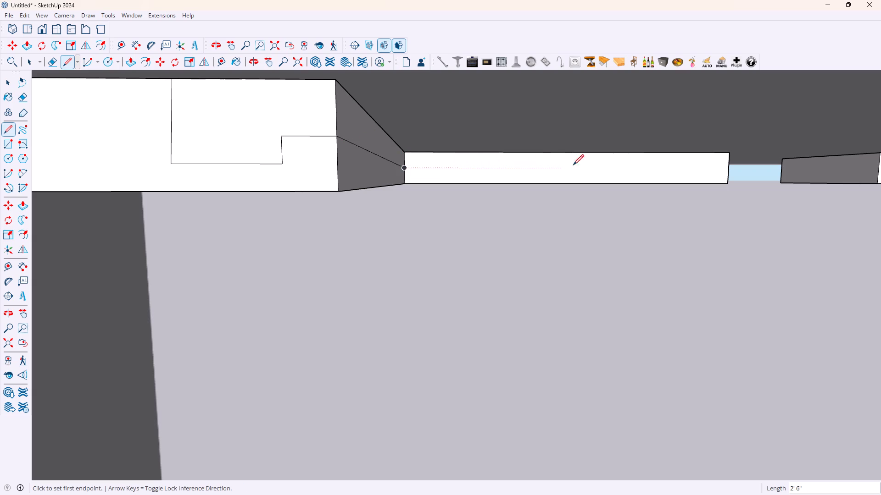
pyautogui.click(730, 165)
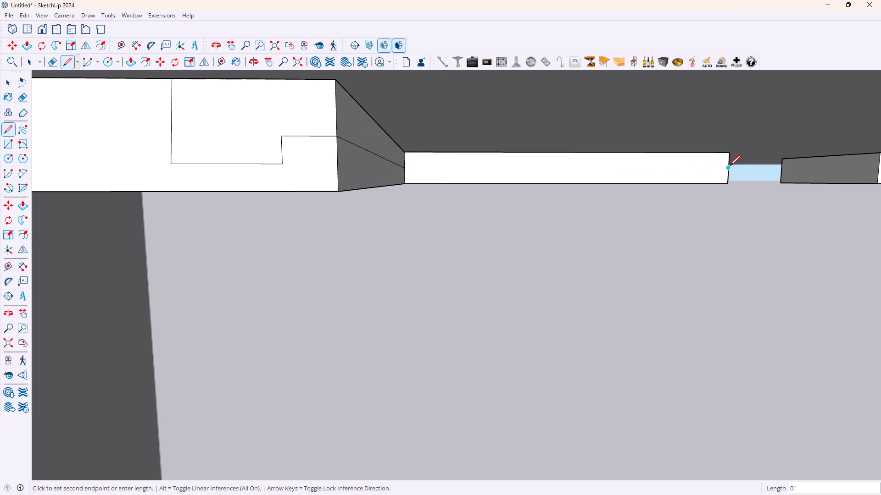
pyautogui.click(409, 166)
pyautogui.press('space')
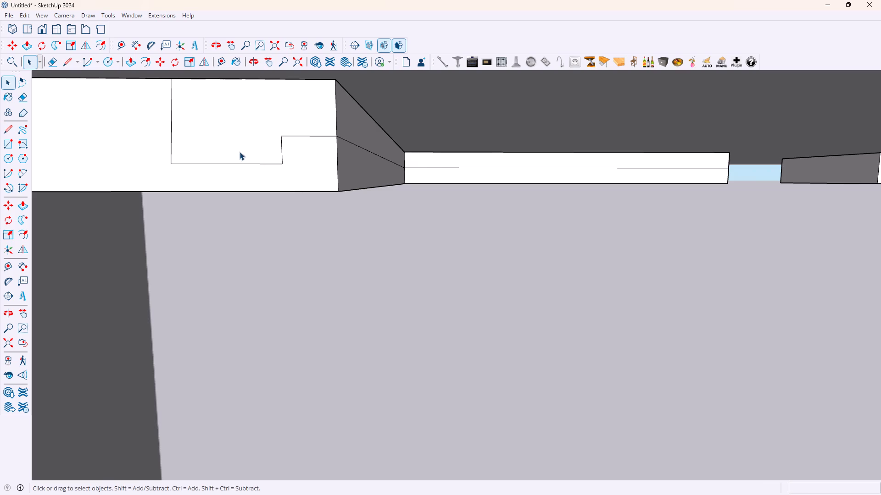
# Push/Pull the upper stepped part of the end face 2' 6" along the band, up to the inner corner.
pyautogui.scroll(-4, 278, 125)
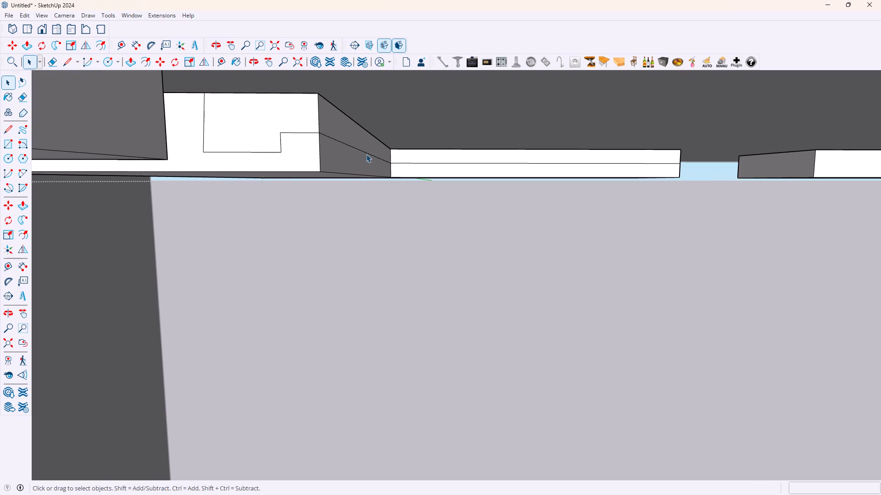
pyautogui.press('p')
pyautogui.click(255, 121)
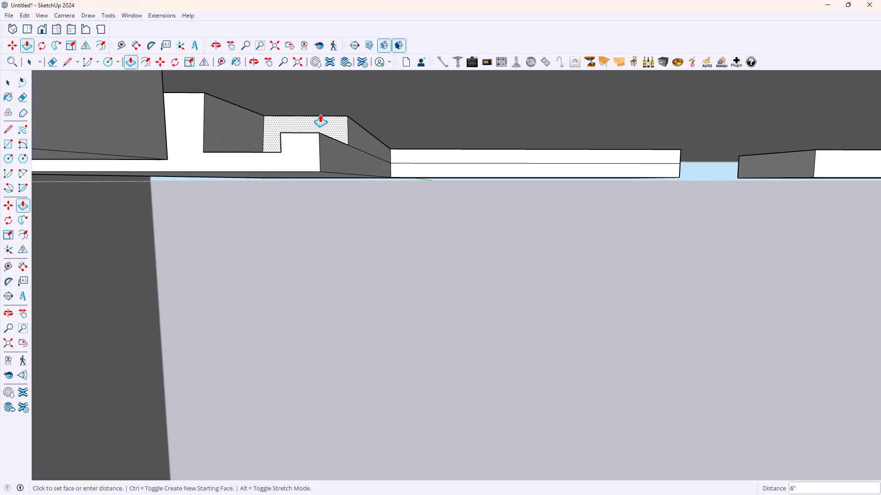
pyautogui.click(408, 144)
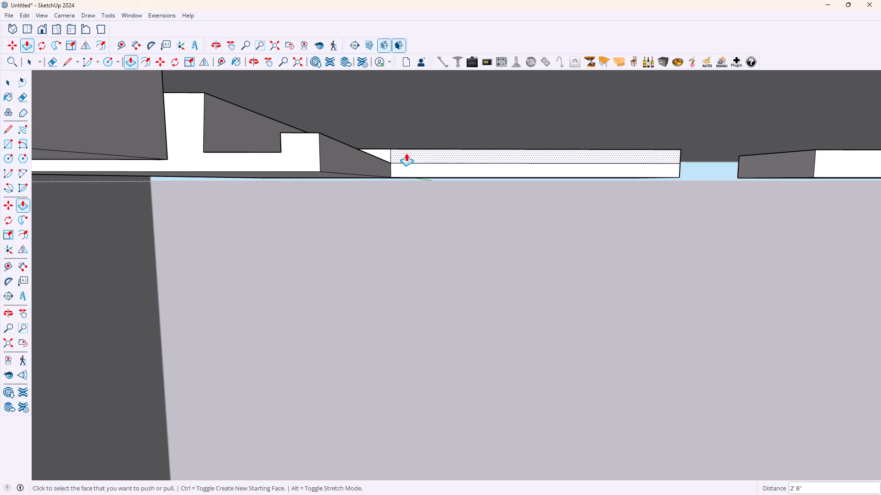
pyautogui.scroll(-4, 430, 162)
pyautogui.scroll(5, 480, 176)
pyautogui.scroll(1, 628, 179)
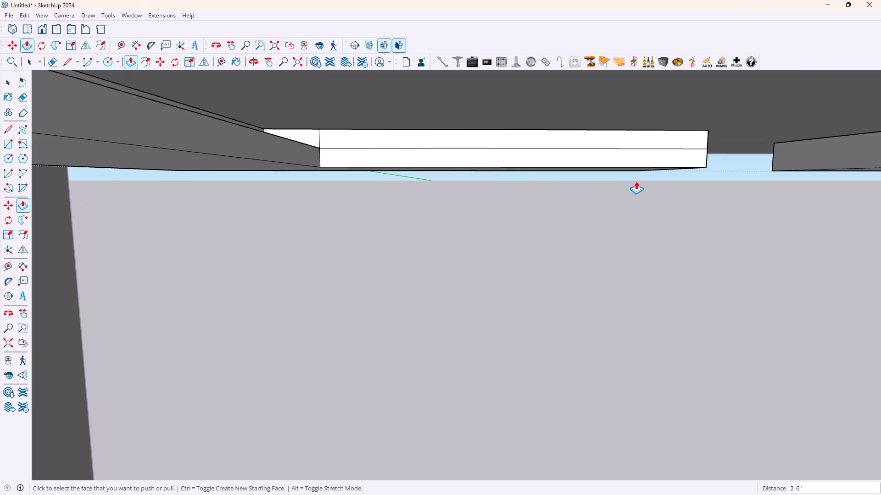
pyautogui.press('space')
# Draw a profile on the band's other end face from the inner edge's midpoint: 1" horizontally toward the wall, then 0.5" down.
pyautogui.scroll(-5, 450, 178)
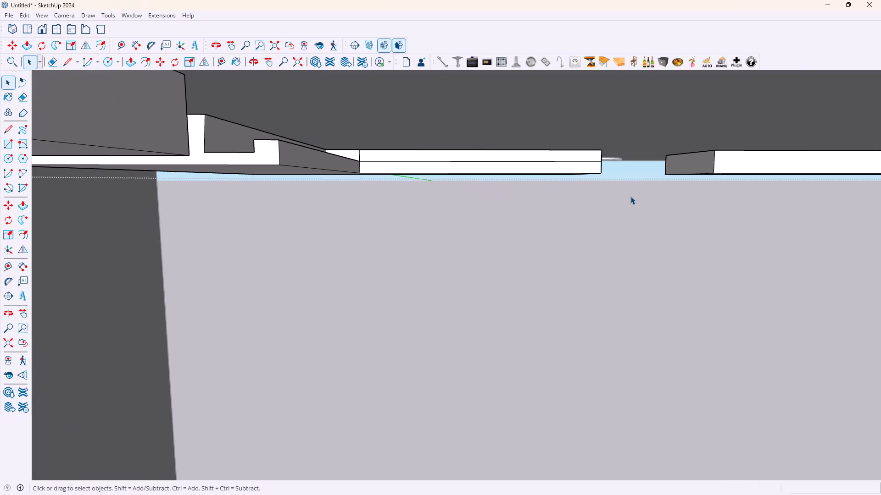
pyautogui.moveTo(627, 196); pyautogui.dragTo(484, 204, button='middle')
pyautogui.scroll(1, 627, 196)
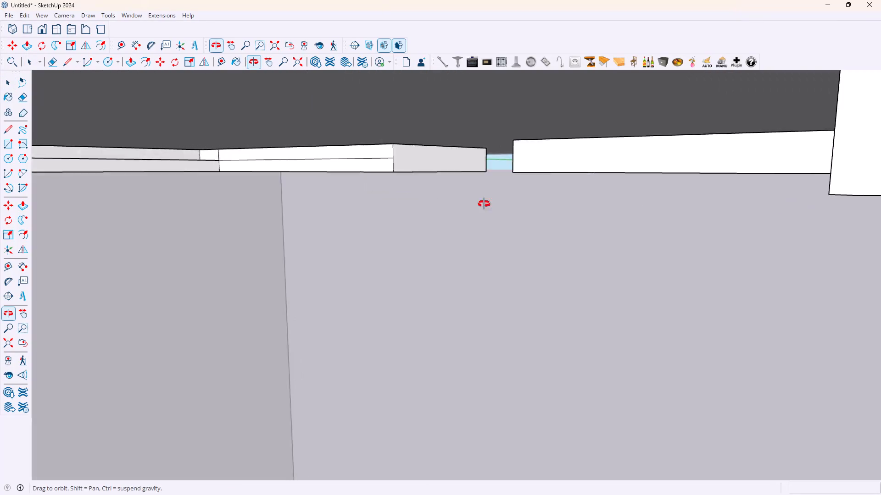
pyautogui.moveTo(484, 204); pyautogui.dragTo(498, 204, button='middle')
pyautogui.scroll(-1, 498, 204)
pyautogui.scroll(5, 502, 199)
pyautogui.moveTo(500, 190); pyautogui.dragTo(441, 183, button='middle')
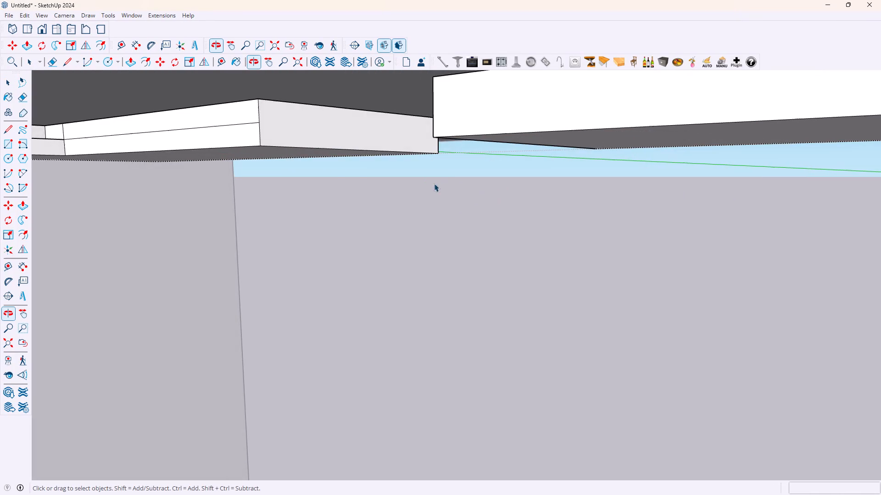
pyautogui.scroll(2, 316, 165)
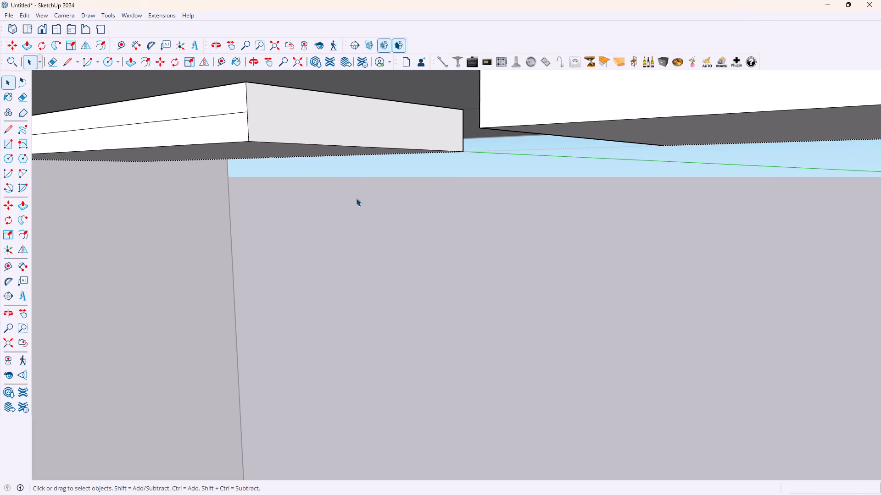
pyautogui.scroll(-1, 353, 198)
pyautogui.scroll(-2, 317, 194)
pyautogui.scroll(3, 284, 168)
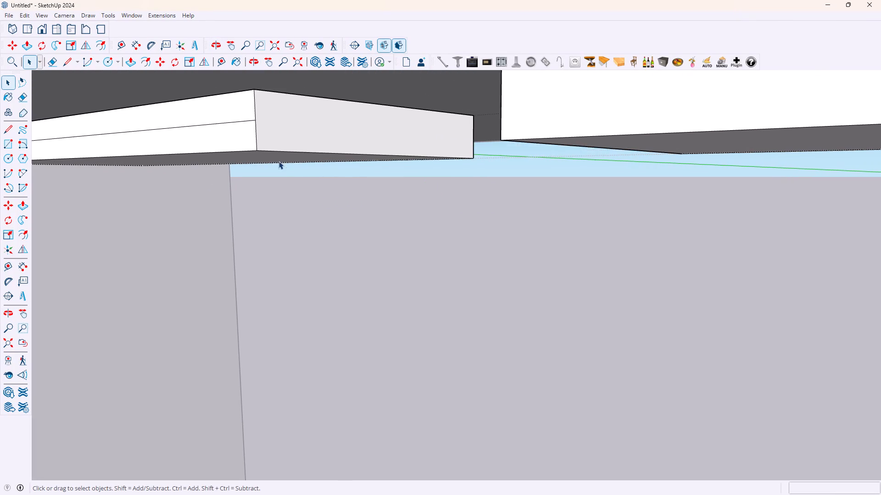
pyautogui.scroll(1, 275, 157)
pyautogui.press('l')
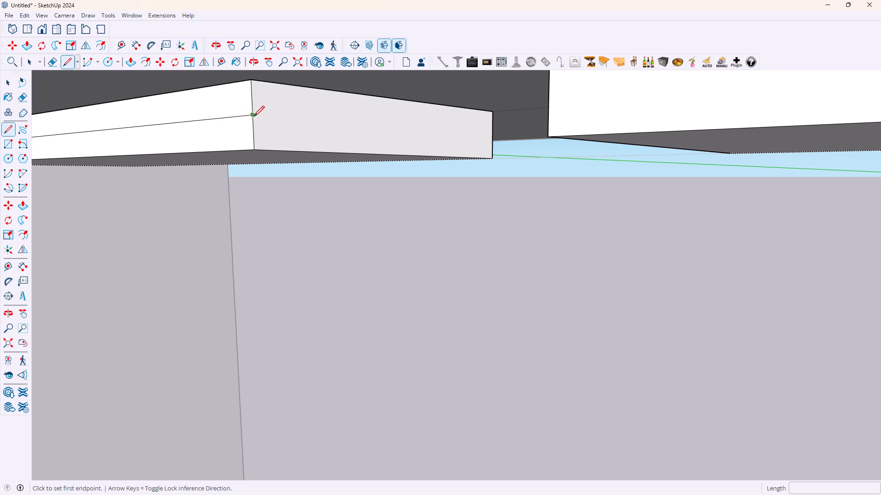
pyautogui.click(254, 116)
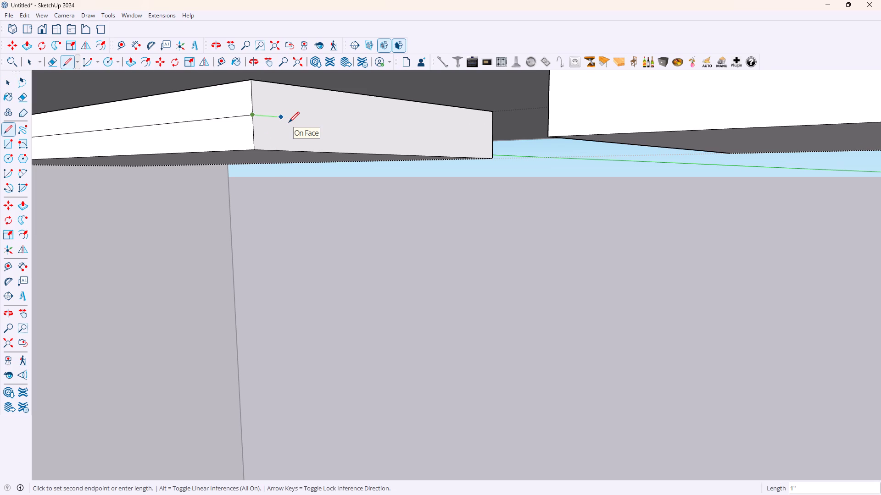
pyautogui.moveTo(289, 122); pyautogui.dragTo(246, 144, button='middle')
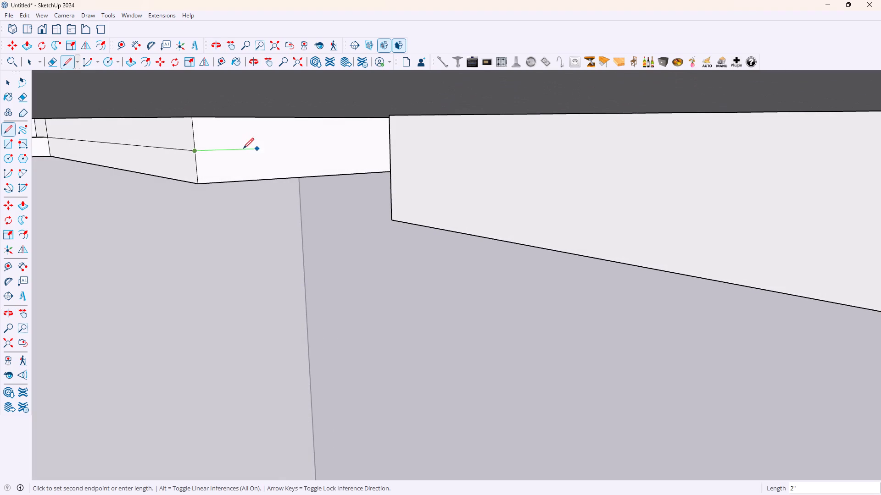
pyautogui.click(231, 145)
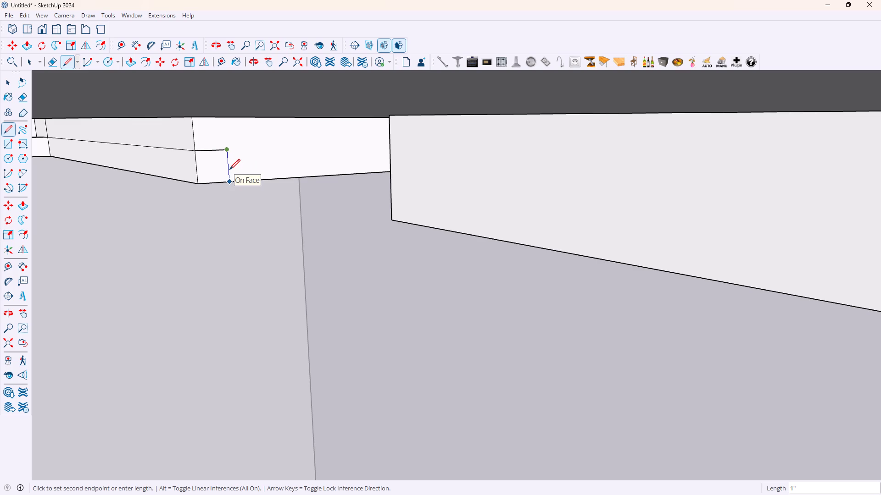
pyautogui.write('0.5')
pyautogui.press('Return')
# Continue the stepped profile on this end face 2" horizontally toward the wall and about 1 1/2" up to the top edge.
pyautogui.press('2')
pyautogui.press('Return')
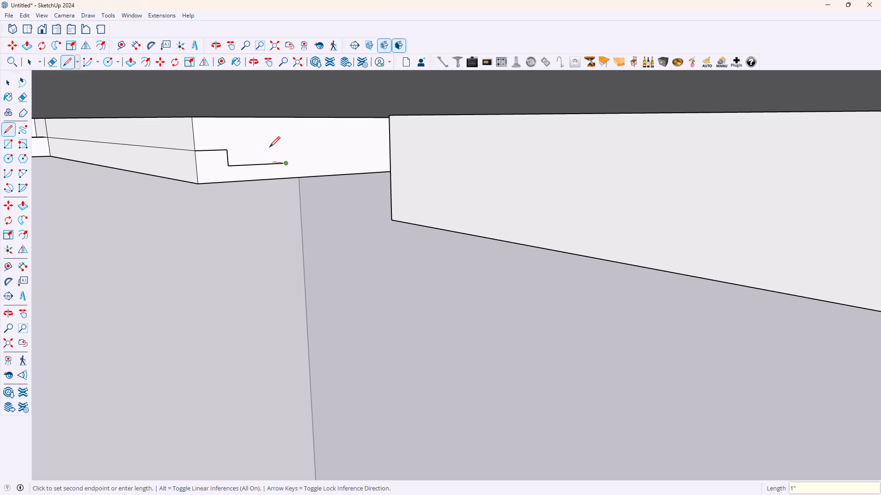
pyautogui.click(284, 117)
pyautogui.press('space')
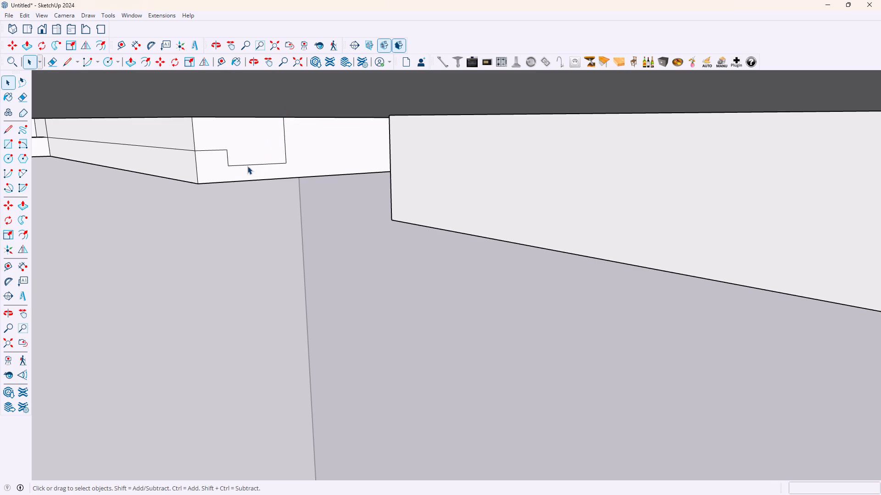
# Push/Pull the upper stepped part of this end face 1' 9" along the leg, up to the inner corner.
pyautogui.scroll(3, 215, 133)
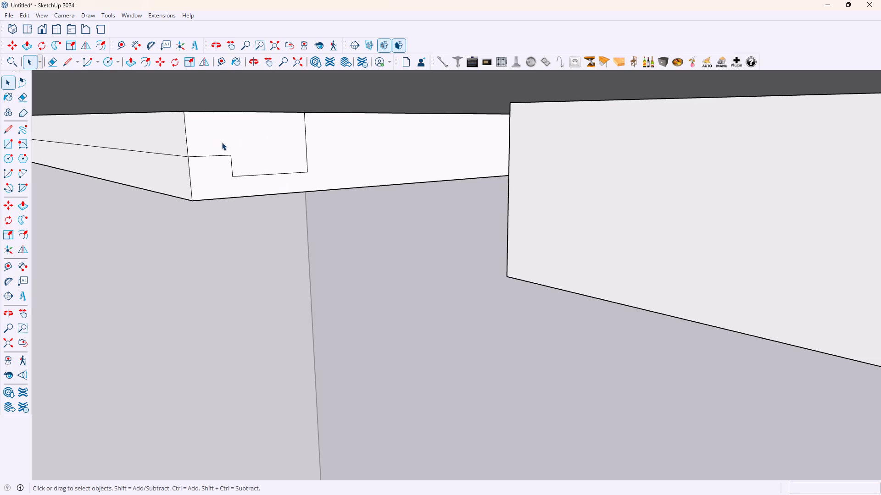
pyautogui.scroll(4, 225, 150)
pyautogui.press('p')
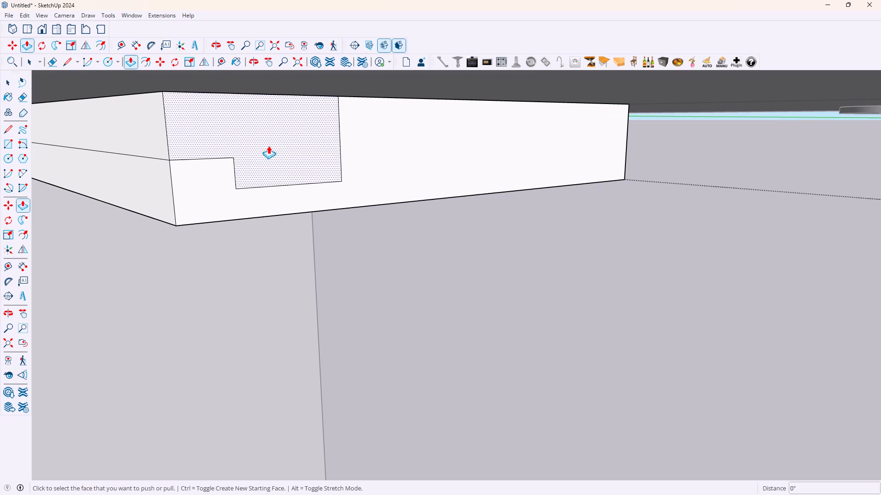
pyautogui.doubleClick(273, 143)
# Push/Pull the end face of the block left at the band's inner corner back about 3" to join the two recesses.
pyautogui.scroll(-4, 173, 155)
pyautogui.scroll(-5, 29, 158)
pyautogui.scroll(-2, 87, 188)
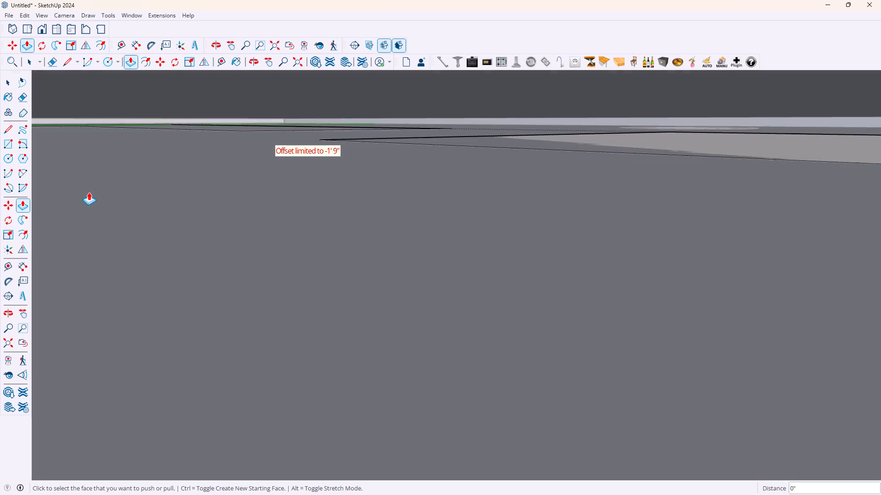
pyautogui.scroll(-4, 89, 192)
pyautogui.scroll(5, 87, 192)
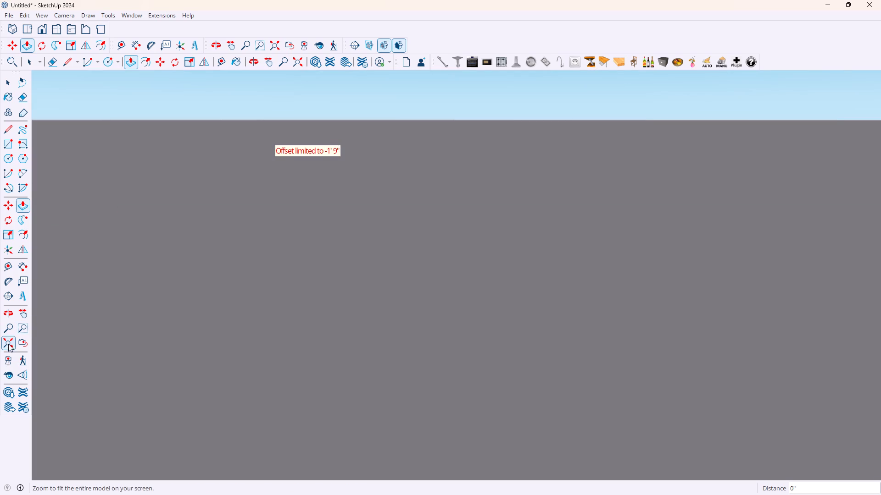
pyautogui.click(9, 346)
pyautogui.scroll(5, 301, 149)
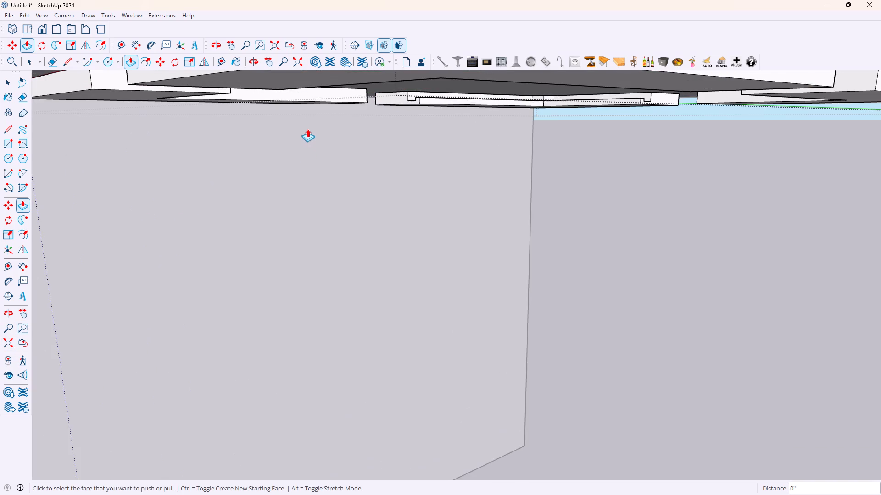
pyautogui.scroll(3, 374, 130)
pyautogui.scroll(-2, 509, 145)
pyautogui.scroll(5, 603, 94)
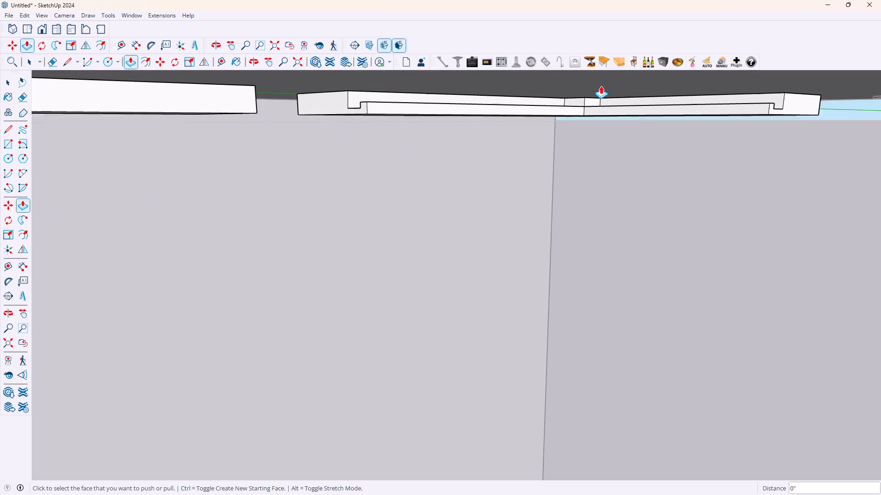
pyautogui.scroll(17, 601, 86)
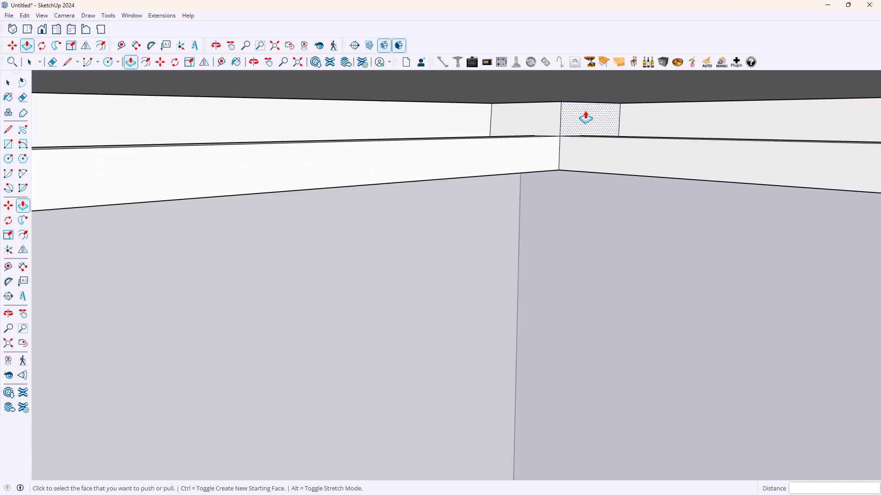
pyautogui.doubleClick(585, 110)
# Push/Pull the remaining piece blocking the groove at the inner corner back 1".
pyautogui.scroll(5, 498, 121)
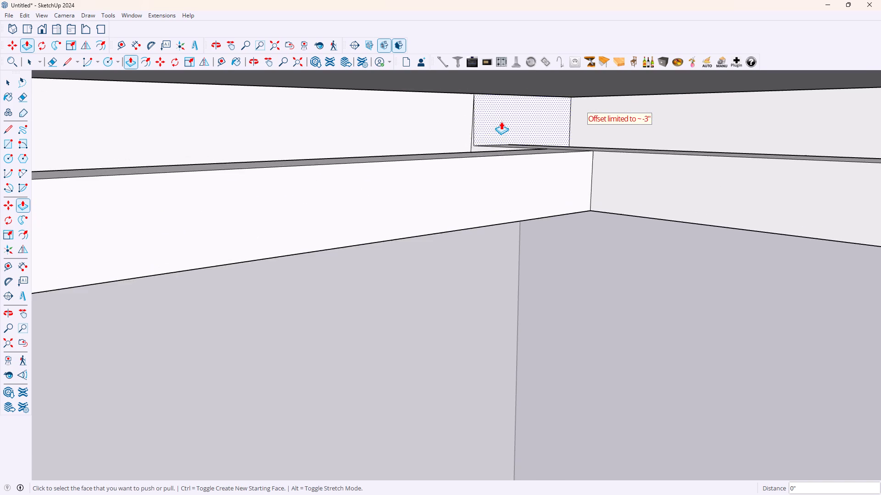
pyautogui.scroll(6, 493, 130)
pyautogui.doubleClick(466, 165)
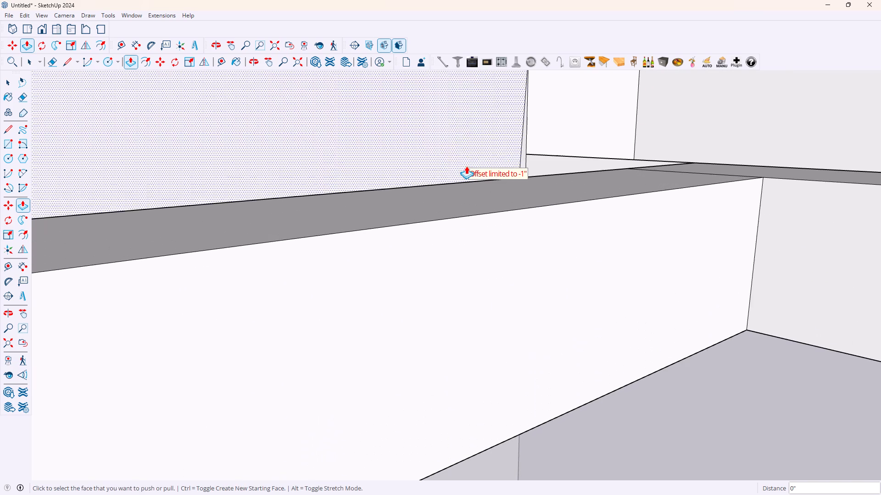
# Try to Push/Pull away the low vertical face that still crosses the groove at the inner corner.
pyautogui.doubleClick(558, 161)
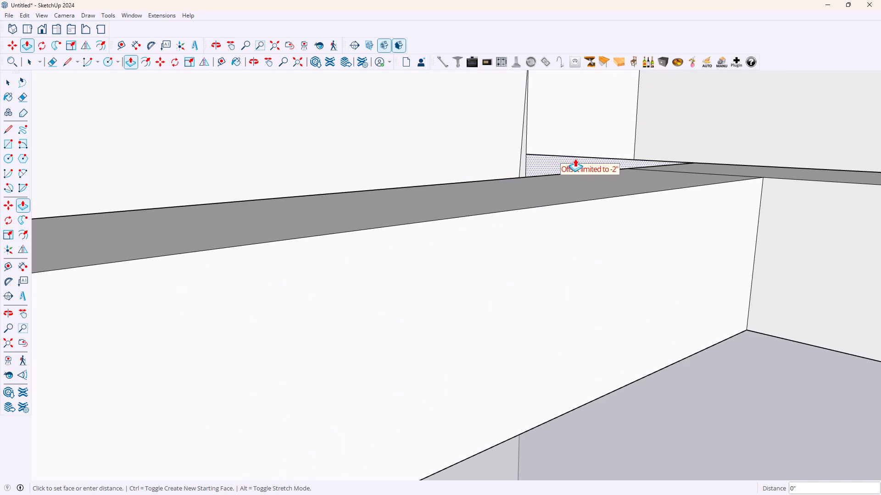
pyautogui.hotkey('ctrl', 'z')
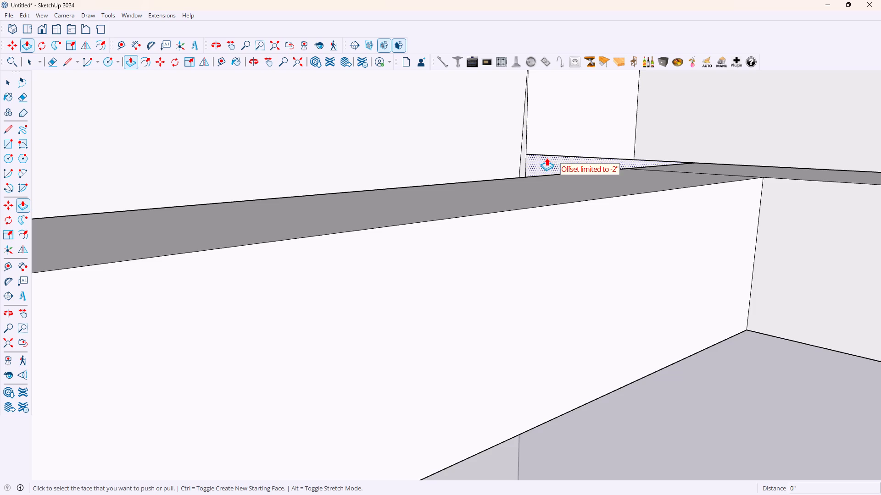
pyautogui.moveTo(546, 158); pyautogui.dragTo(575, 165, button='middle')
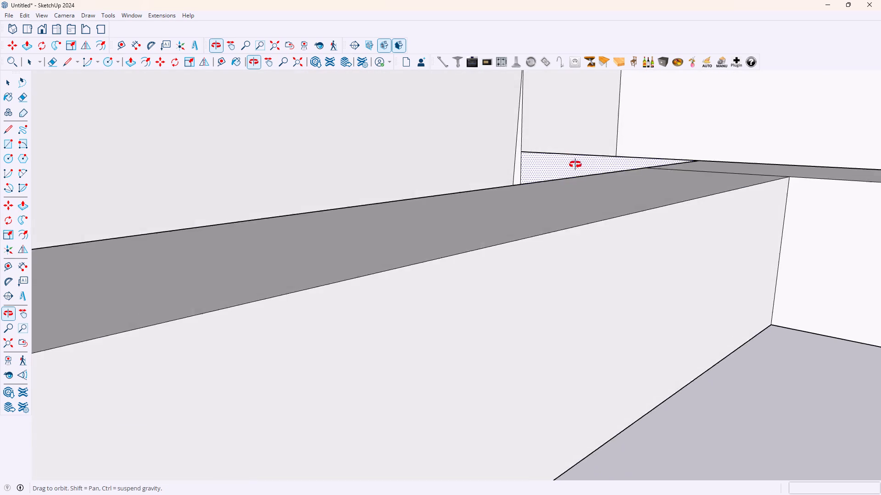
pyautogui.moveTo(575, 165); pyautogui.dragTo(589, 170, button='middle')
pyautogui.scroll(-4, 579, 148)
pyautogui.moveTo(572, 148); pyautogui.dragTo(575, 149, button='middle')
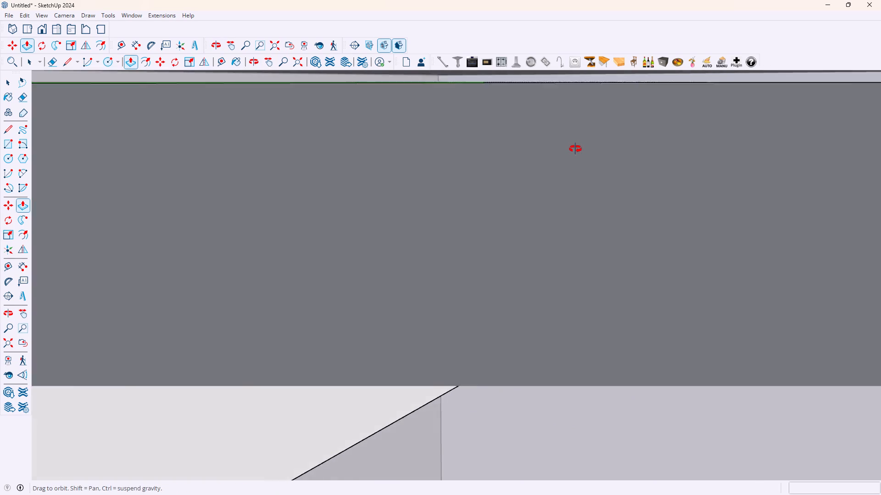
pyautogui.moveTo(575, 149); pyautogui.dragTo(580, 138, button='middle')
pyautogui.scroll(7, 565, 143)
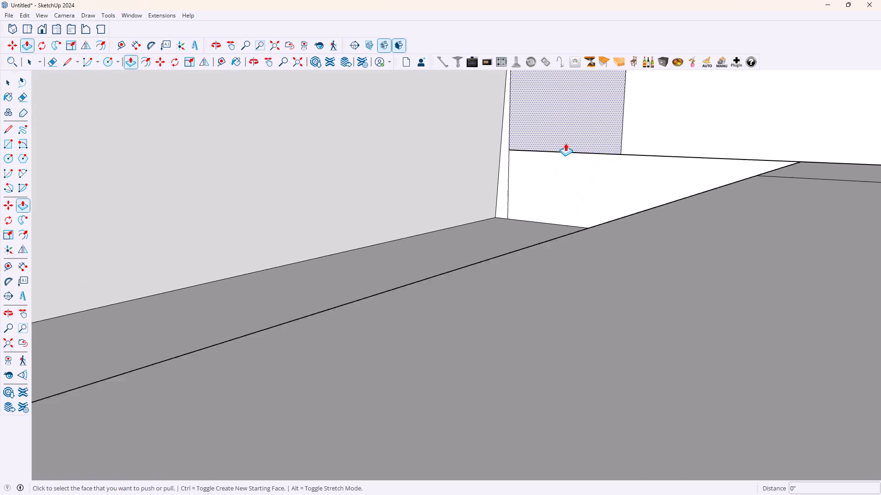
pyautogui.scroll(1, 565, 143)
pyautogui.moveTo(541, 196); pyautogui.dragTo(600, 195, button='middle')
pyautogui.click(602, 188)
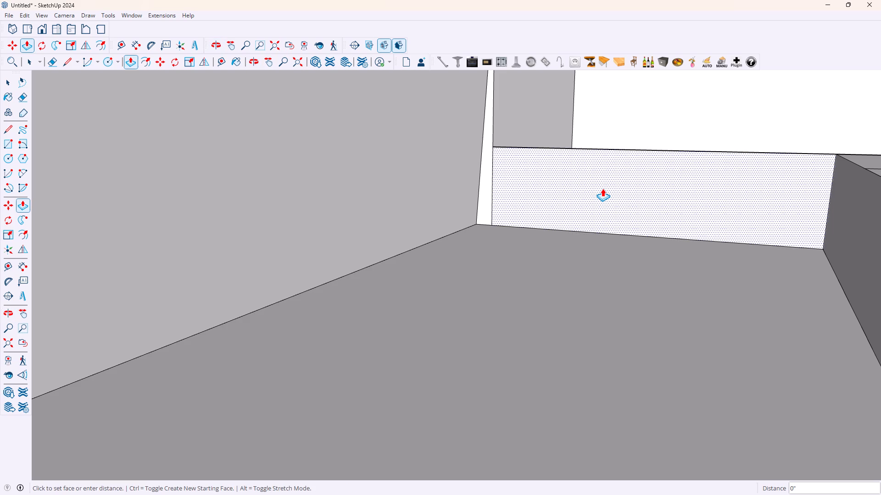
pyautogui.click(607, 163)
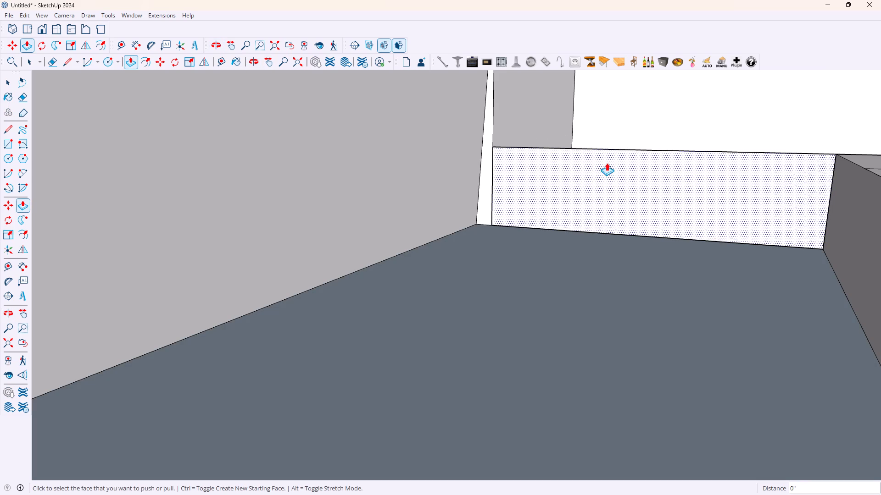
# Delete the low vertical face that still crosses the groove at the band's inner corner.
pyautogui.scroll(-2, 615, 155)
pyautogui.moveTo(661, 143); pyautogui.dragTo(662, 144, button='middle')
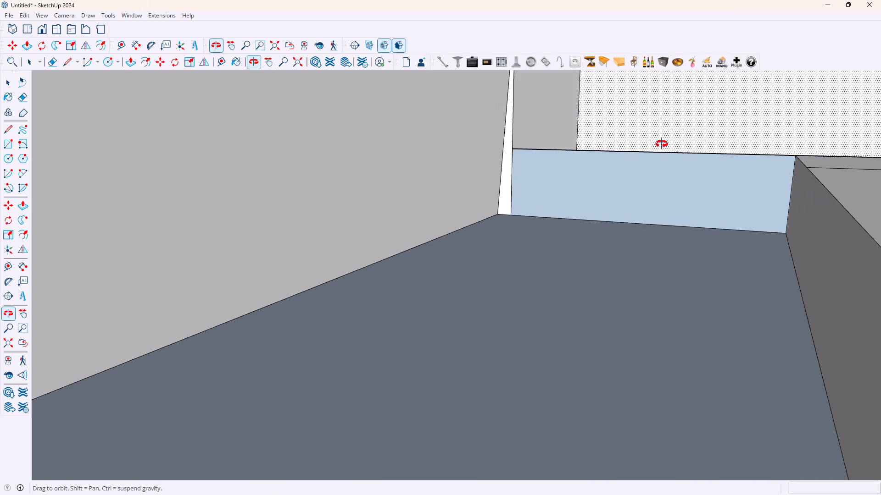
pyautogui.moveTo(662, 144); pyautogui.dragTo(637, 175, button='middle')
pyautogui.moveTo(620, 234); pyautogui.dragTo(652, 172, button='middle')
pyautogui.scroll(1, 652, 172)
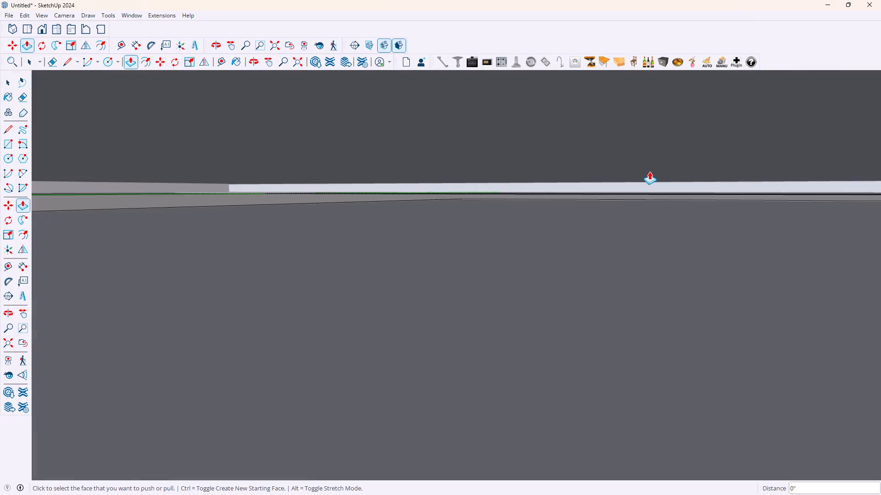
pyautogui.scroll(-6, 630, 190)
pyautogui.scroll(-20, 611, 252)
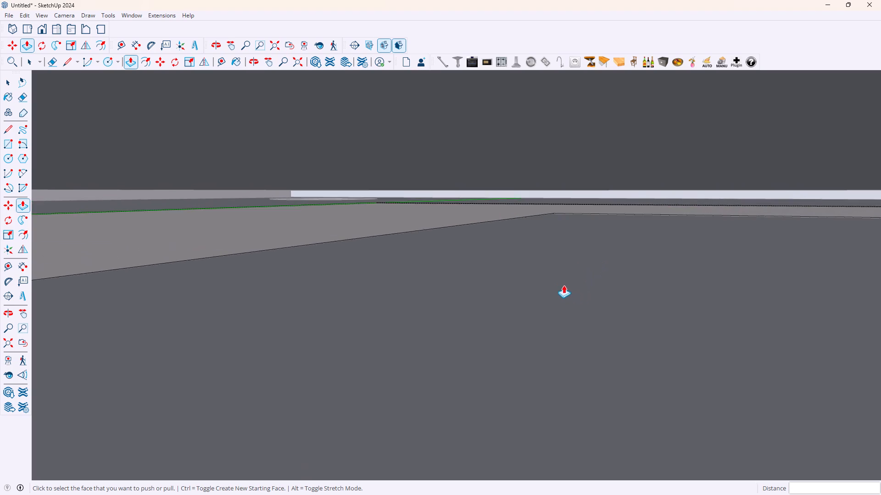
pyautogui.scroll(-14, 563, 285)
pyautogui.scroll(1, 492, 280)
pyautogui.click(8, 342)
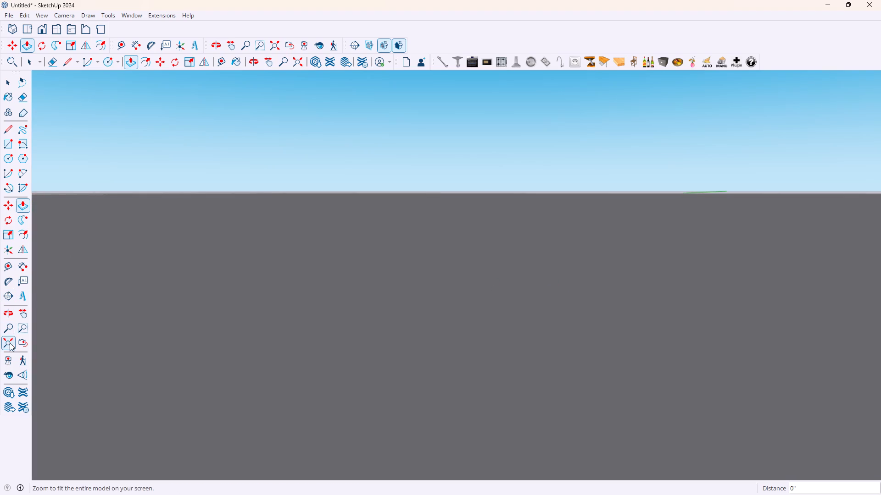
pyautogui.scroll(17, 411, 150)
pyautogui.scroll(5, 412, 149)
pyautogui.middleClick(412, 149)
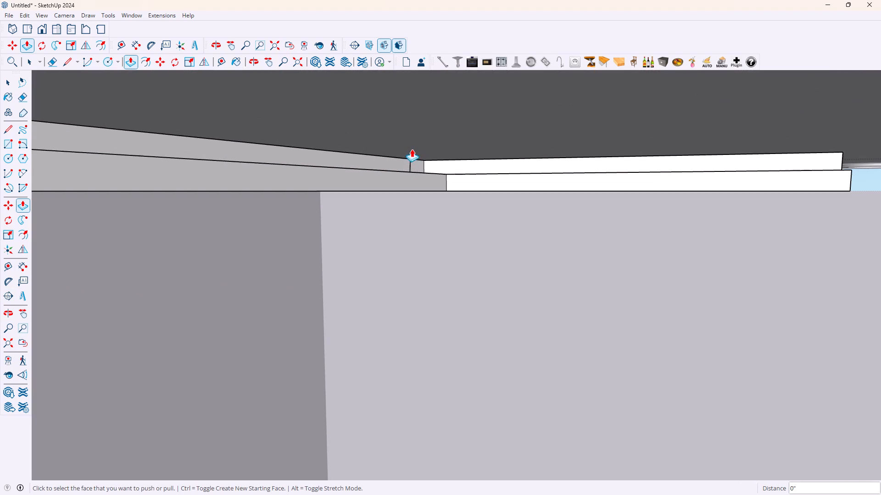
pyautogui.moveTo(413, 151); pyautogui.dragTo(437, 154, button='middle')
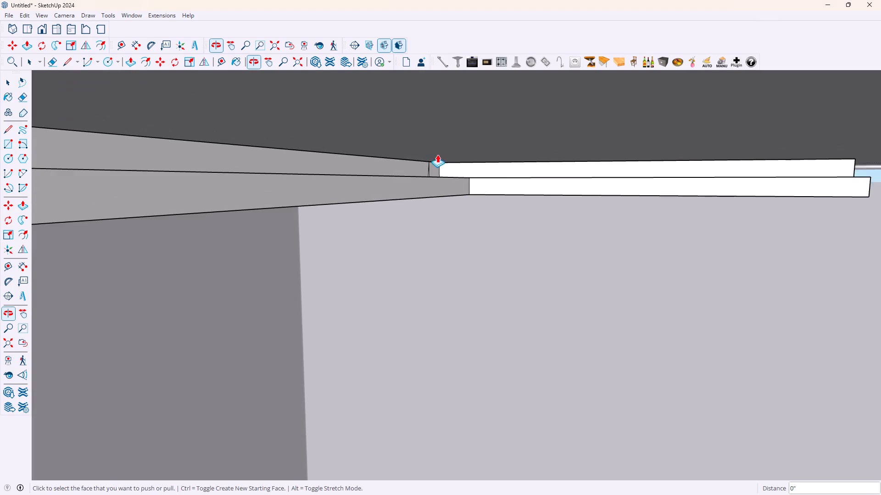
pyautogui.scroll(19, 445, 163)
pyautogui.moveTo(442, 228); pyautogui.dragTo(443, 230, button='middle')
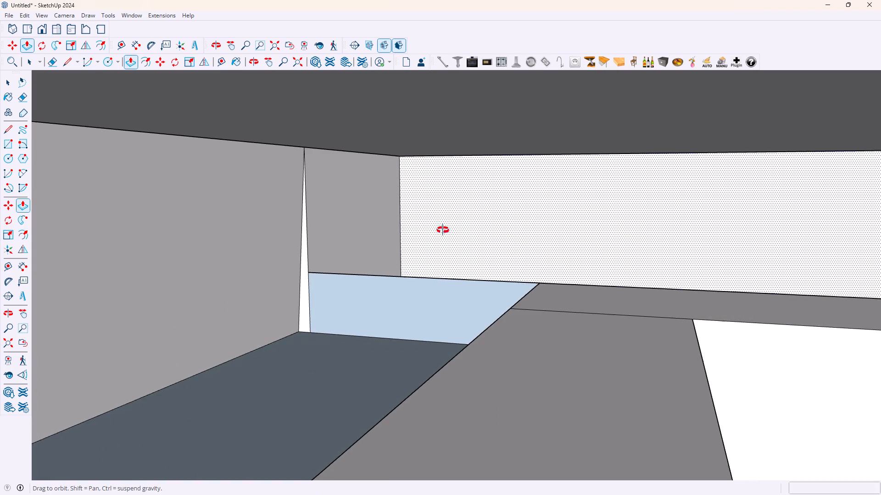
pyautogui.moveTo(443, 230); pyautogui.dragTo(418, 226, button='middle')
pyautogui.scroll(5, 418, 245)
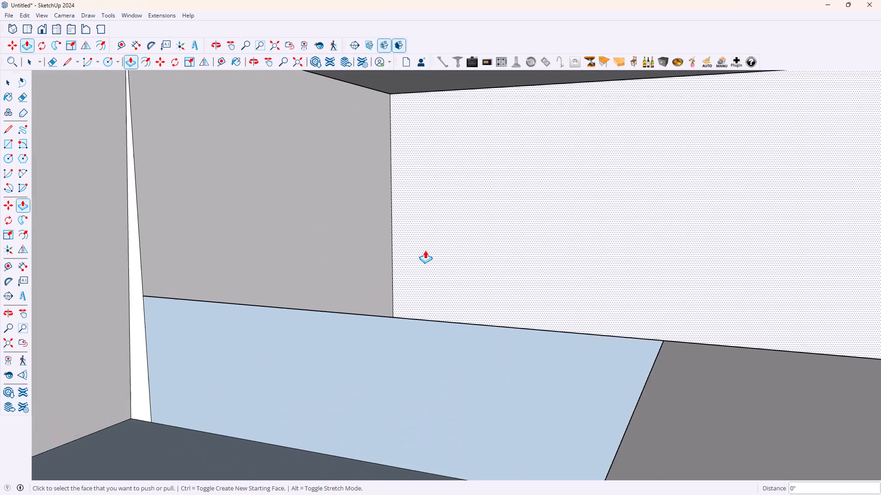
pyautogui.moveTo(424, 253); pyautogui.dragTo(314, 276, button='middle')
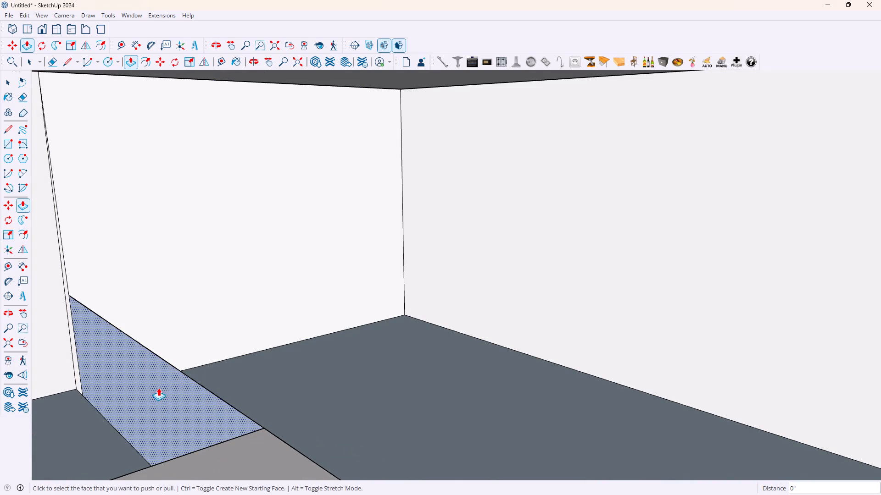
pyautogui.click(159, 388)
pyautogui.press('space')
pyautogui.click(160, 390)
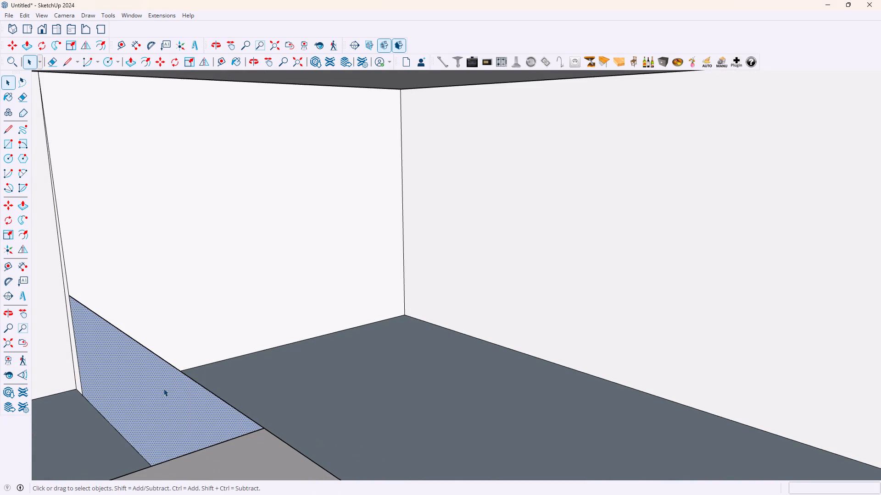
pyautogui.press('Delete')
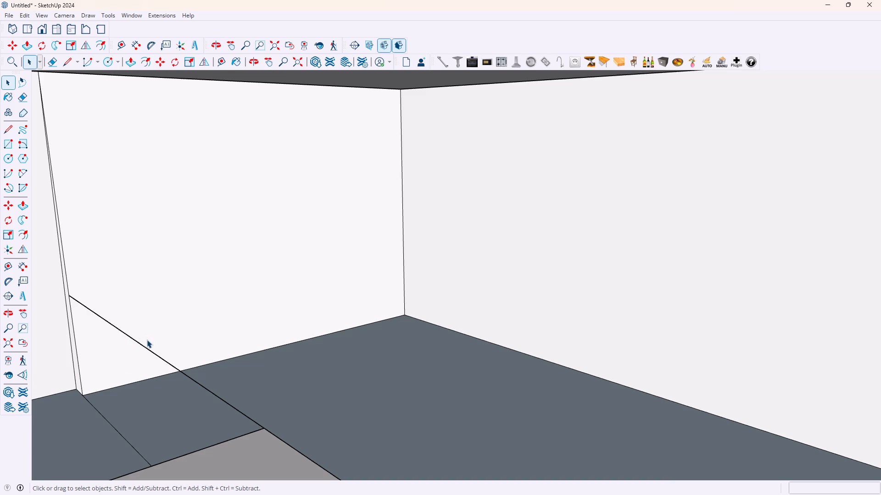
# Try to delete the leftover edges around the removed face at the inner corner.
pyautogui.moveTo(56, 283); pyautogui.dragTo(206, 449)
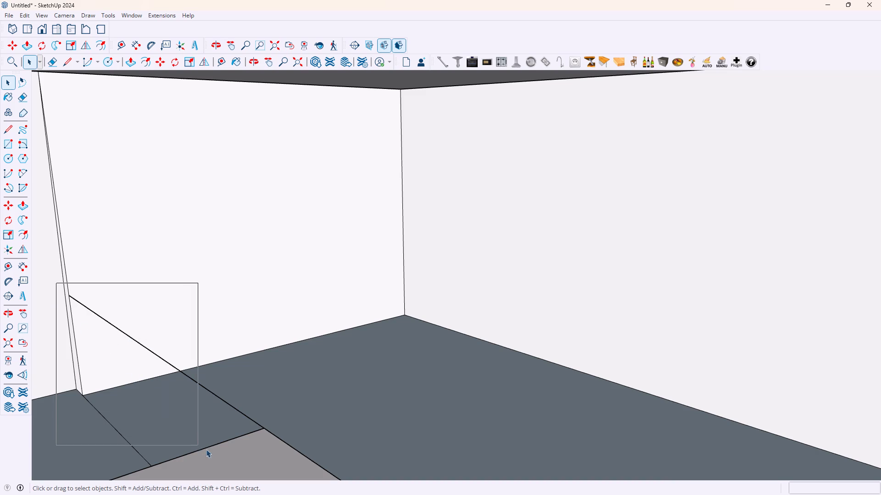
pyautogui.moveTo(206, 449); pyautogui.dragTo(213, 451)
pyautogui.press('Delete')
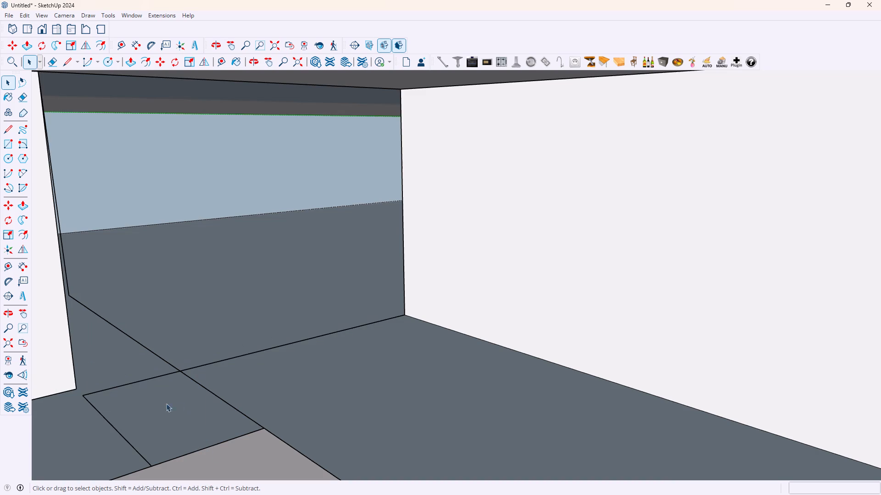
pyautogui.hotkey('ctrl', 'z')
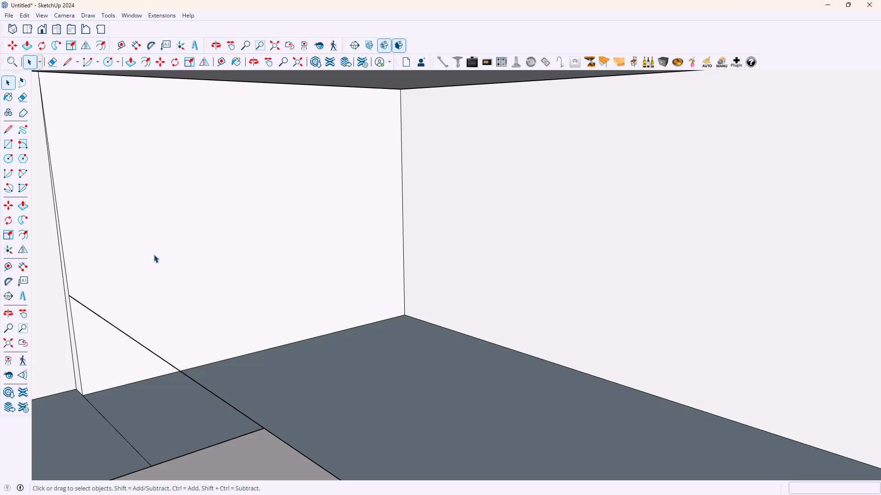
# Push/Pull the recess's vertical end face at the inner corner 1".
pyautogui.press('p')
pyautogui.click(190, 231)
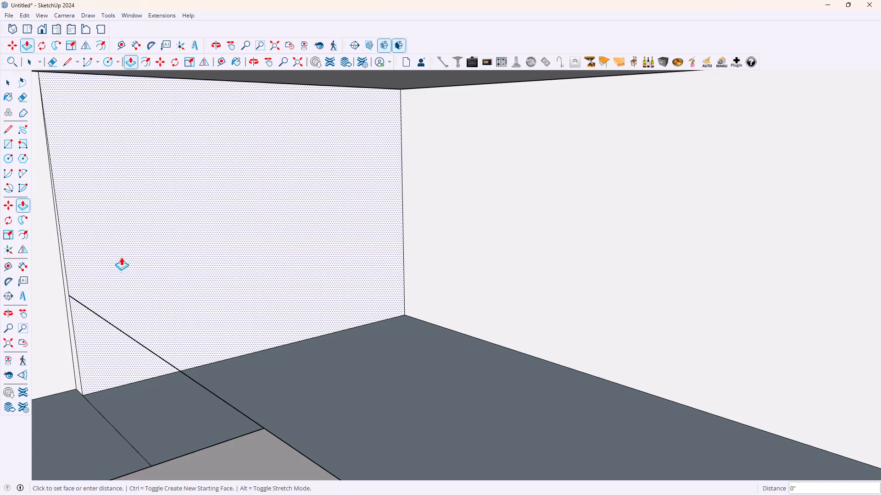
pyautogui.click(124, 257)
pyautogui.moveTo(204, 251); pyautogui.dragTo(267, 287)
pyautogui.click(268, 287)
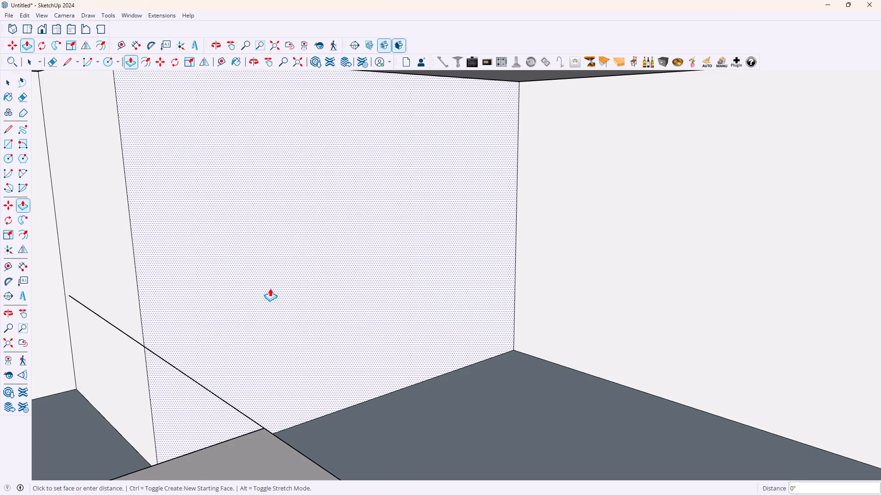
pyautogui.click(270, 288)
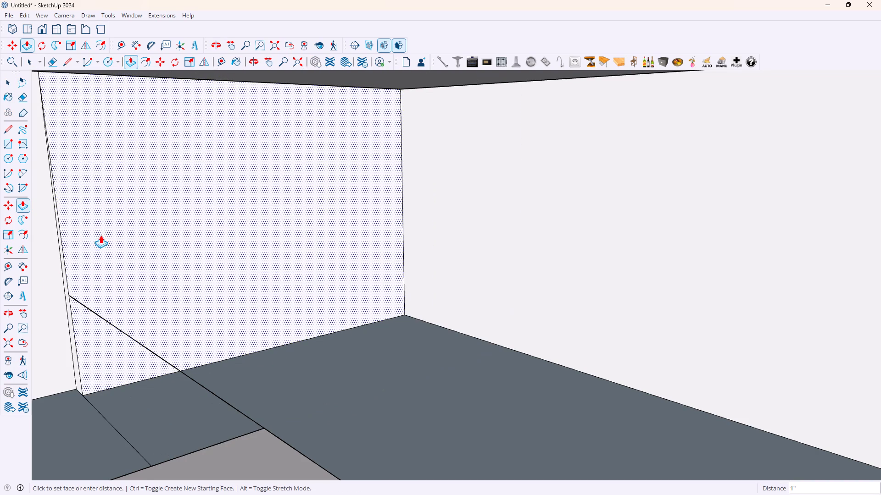
# Undo the latest inner-corner edits, including the face deletion and the 1" Push/Pull of the piece blocking the groove.
pyautogui.hotkey('ctrl', 'z')
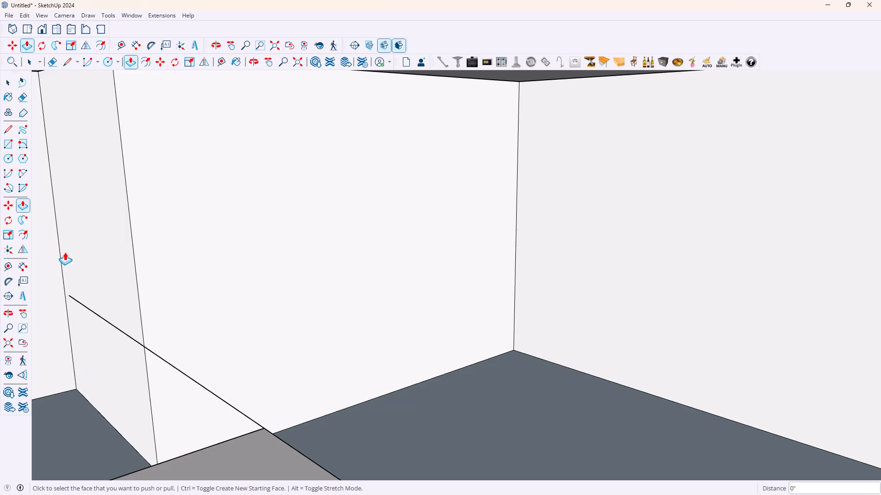
pyautogui.hotkey('ctrl', 'z')
pyautogui.hotkey('ctrl', 'z')
pyautogui.hotkey('ctrl', 'z')
pyautogui.hotkey('ctrl', 'z')
pyautogui.hotkey('ctrl', 'z')
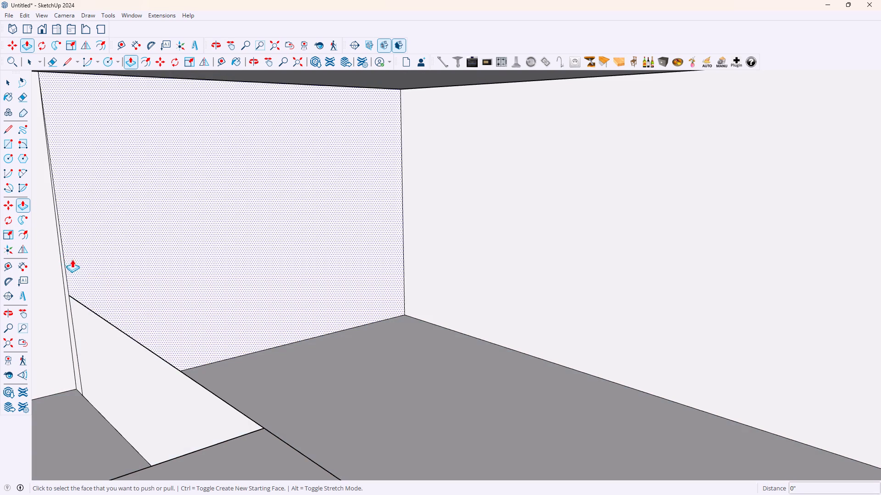
pyautogui.hotkey('ctrl', 'z')
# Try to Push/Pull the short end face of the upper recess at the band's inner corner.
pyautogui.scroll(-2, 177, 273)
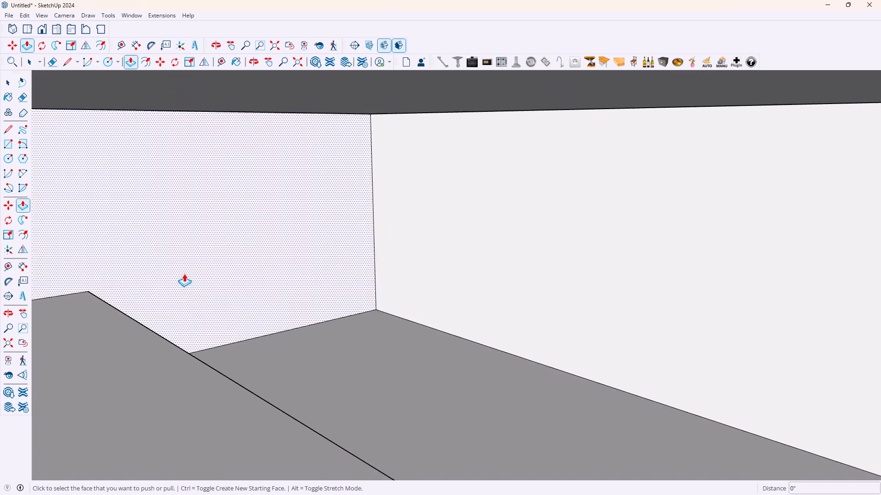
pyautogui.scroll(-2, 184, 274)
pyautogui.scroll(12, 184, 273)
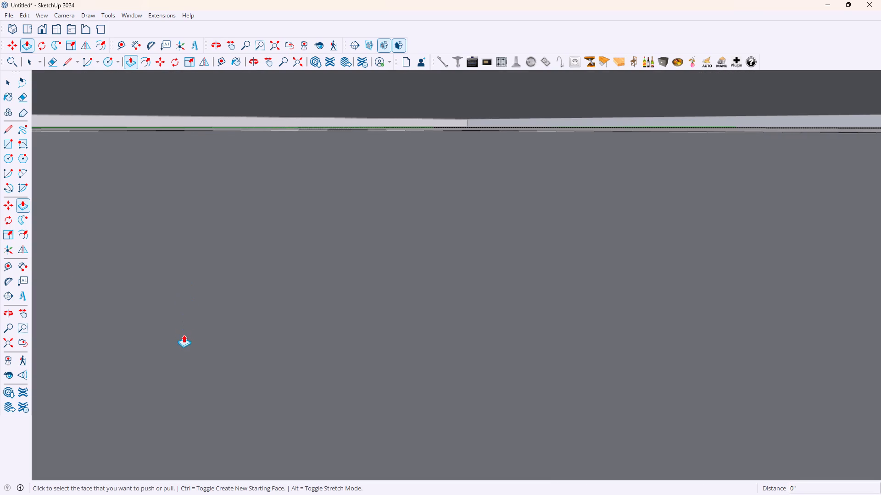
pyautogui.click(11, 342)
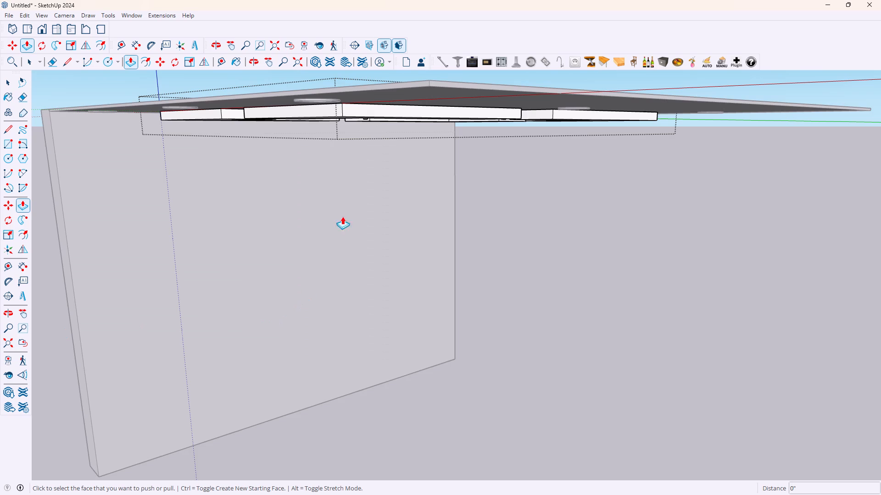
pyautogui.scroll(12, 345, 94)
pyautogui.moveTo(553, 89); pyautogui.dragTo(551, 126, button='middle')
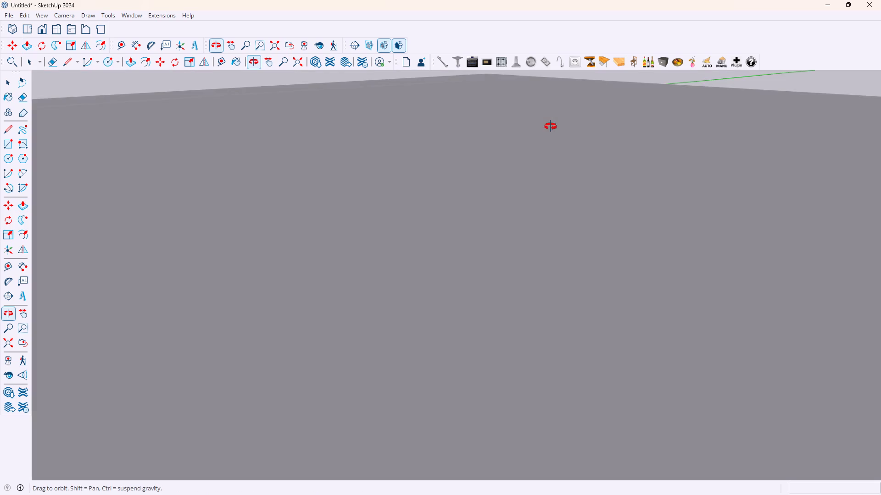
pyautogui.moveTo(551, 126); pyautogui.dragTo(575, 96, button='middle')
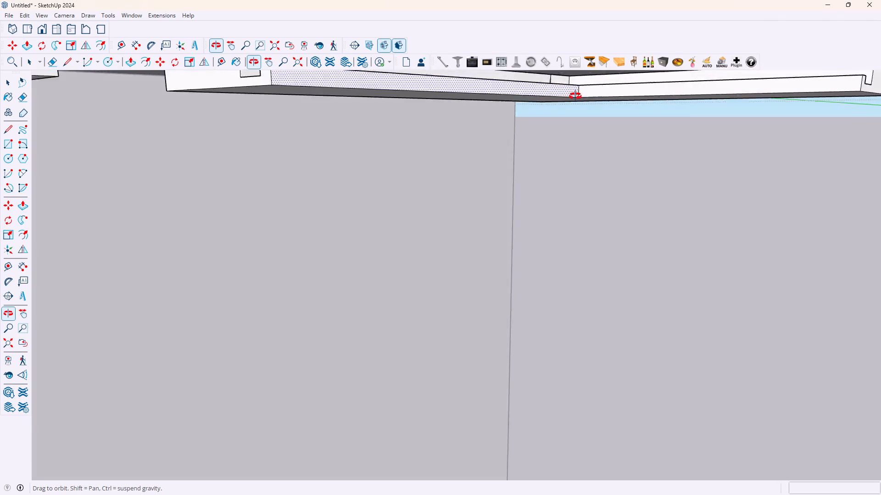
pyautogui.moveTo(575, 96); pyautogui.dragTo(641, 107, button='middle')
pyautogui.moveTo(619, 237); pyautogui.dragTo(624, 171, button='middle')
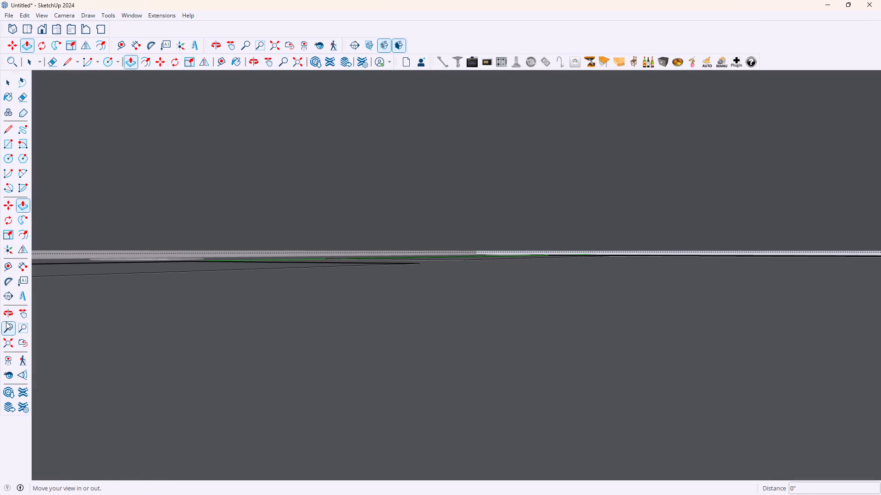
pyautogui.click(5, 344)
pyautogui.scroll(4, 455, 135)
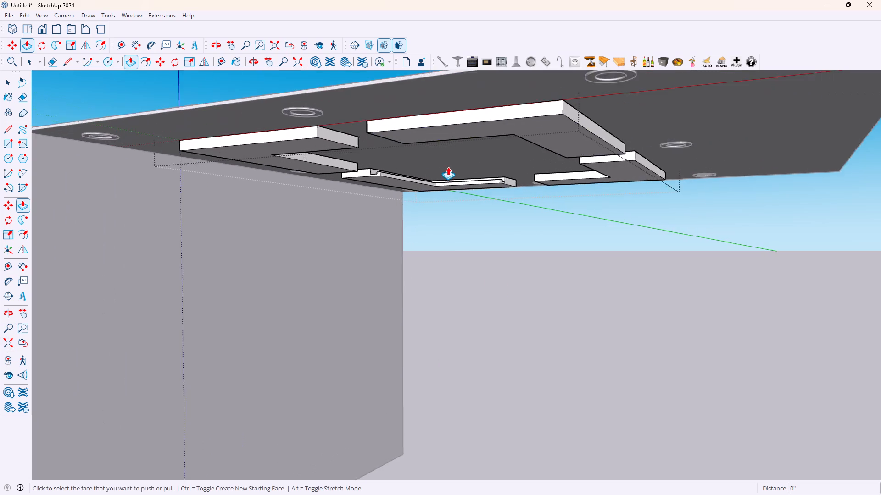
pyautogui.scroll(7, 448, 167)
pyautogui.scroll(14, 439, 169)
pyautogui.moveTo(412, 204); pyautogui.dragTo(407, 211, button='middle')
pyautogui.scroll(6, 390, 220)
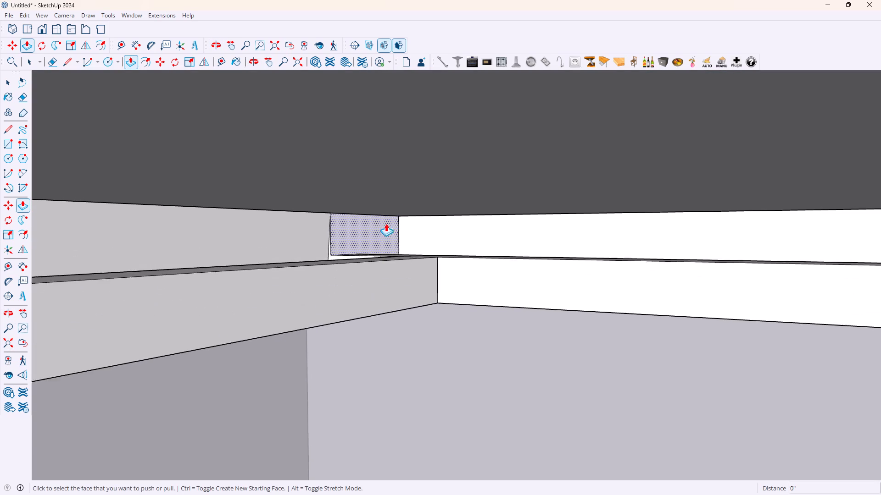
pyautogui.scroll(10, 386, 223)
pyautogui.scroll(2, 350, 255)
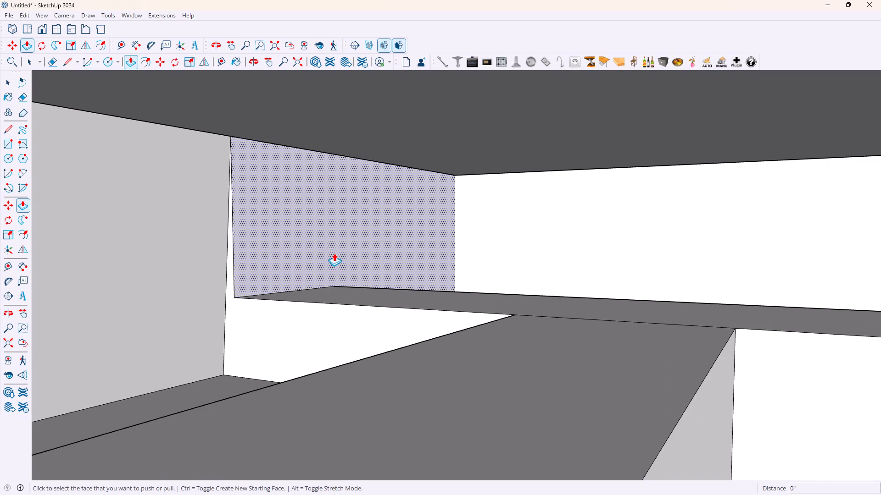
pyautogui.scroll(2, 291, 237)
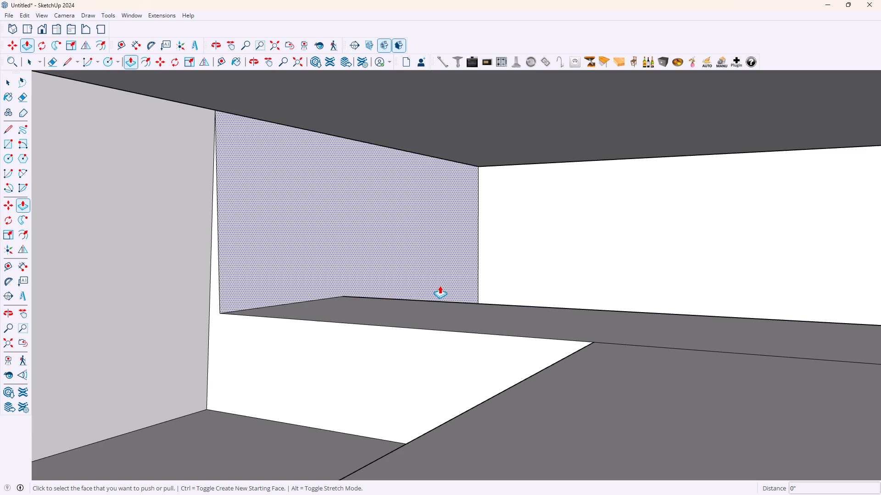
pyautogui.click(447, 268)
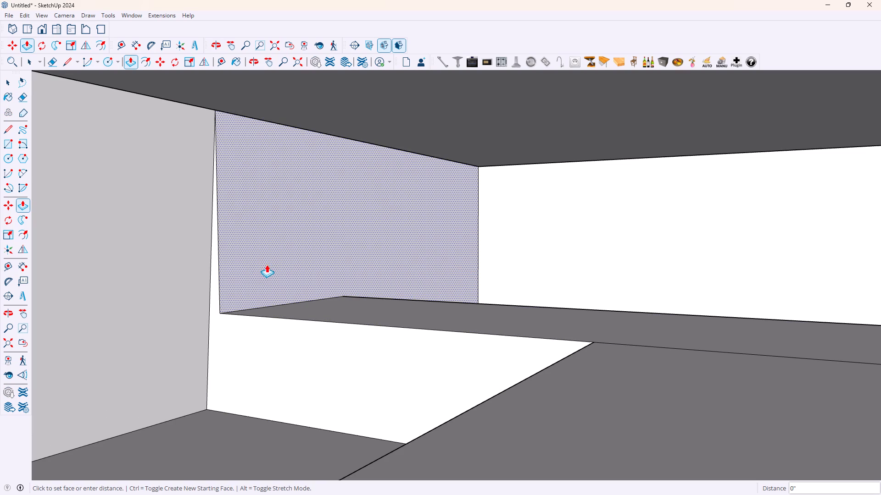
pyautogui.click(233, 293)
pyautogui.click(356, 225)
# Undo the Push/Pull that joined the two recesses, restoring the block at the band's inner corner.
pyautogui.hotkey('ctrl', 'z')
pyautogui.hotkey('ctrl', 'z')
pyautogui.hotkey('ctrl', 'z')
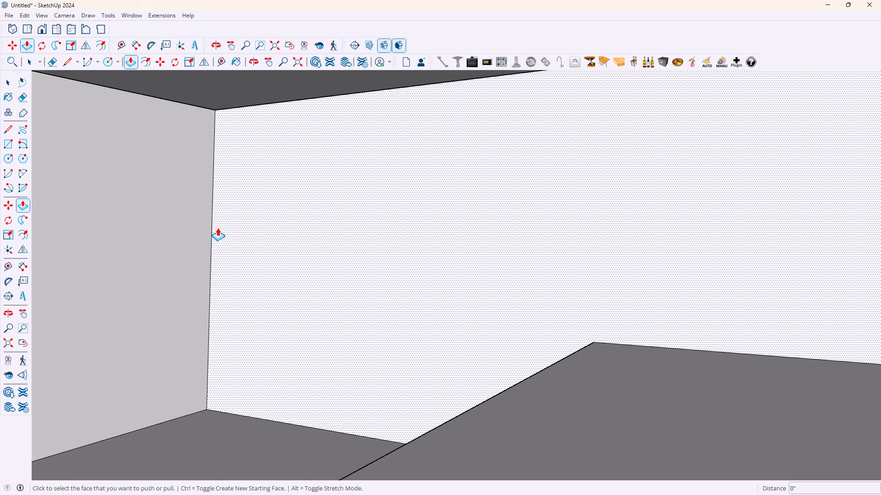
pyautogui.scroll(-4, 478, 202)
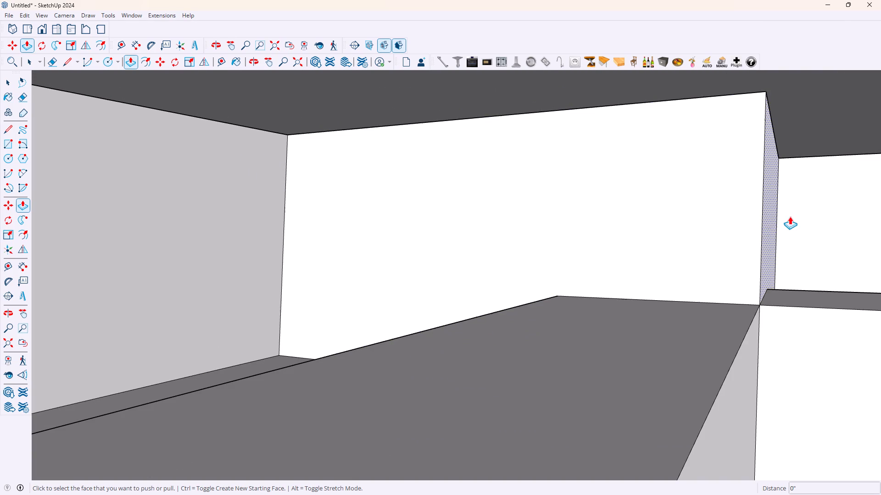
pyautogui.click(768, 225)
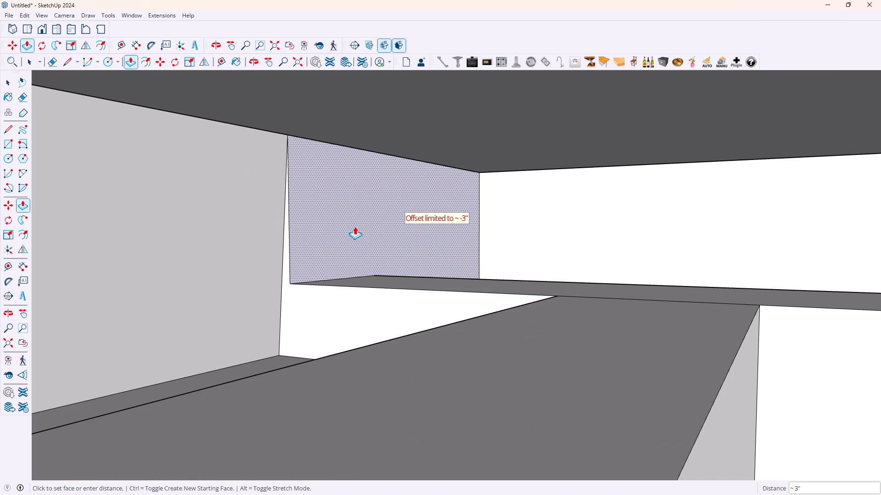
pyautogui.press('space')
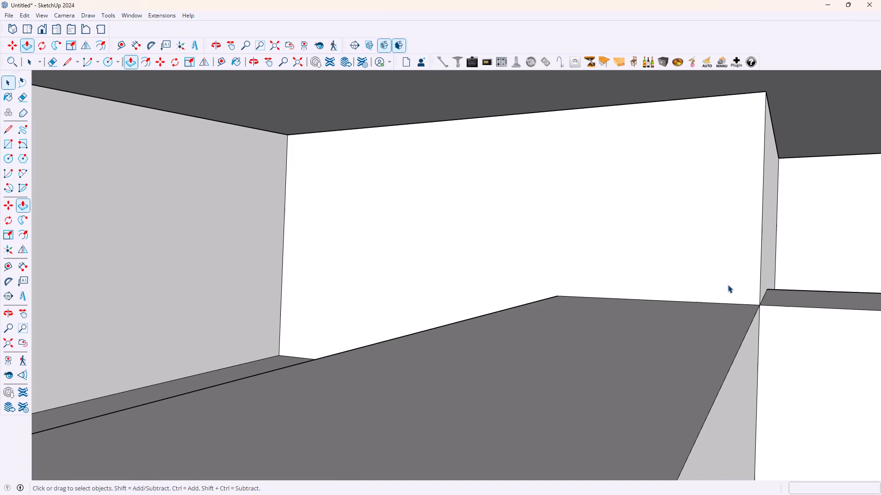
# Push/Pull the upper recess's short end face at the inner corner 3", flush with the adjoining recess's back wall.
pyautogui.scroll(4, 360, 338)
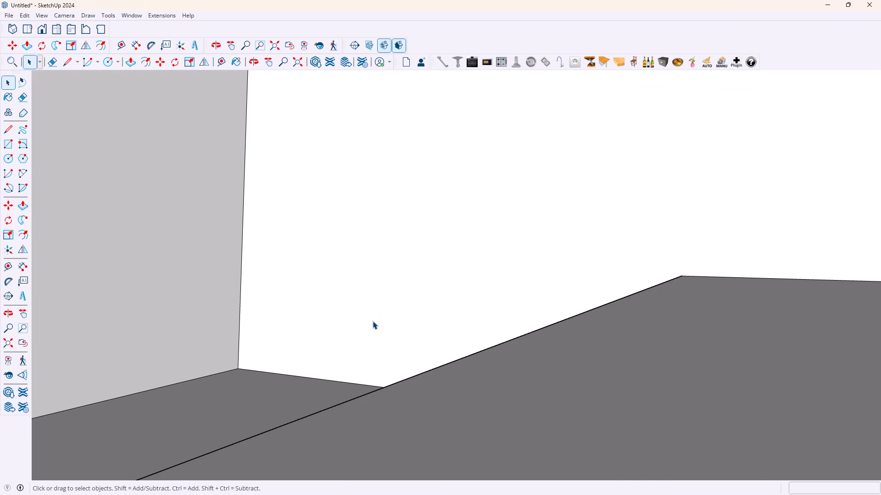
pyautogui.press('p')
pyautogui.click(373, 319)
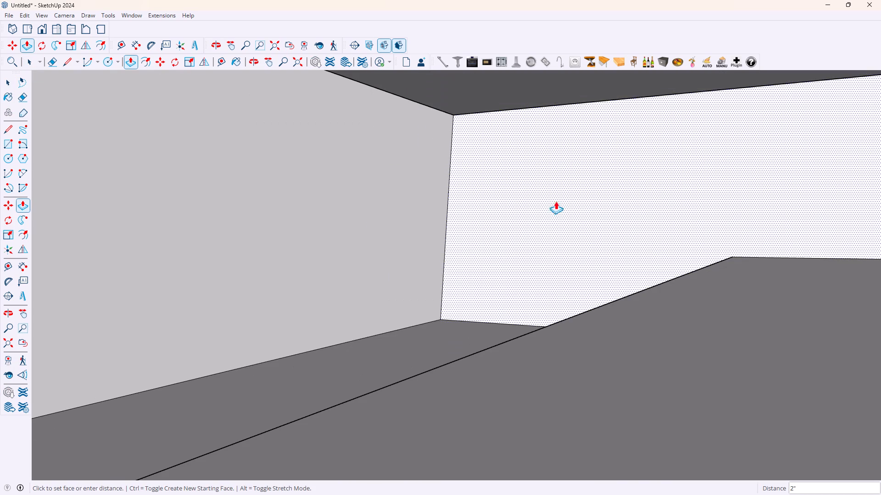
pyautogui.scroll(-4, 623, 180)
pyautogui.scroll(2, 623, 180)
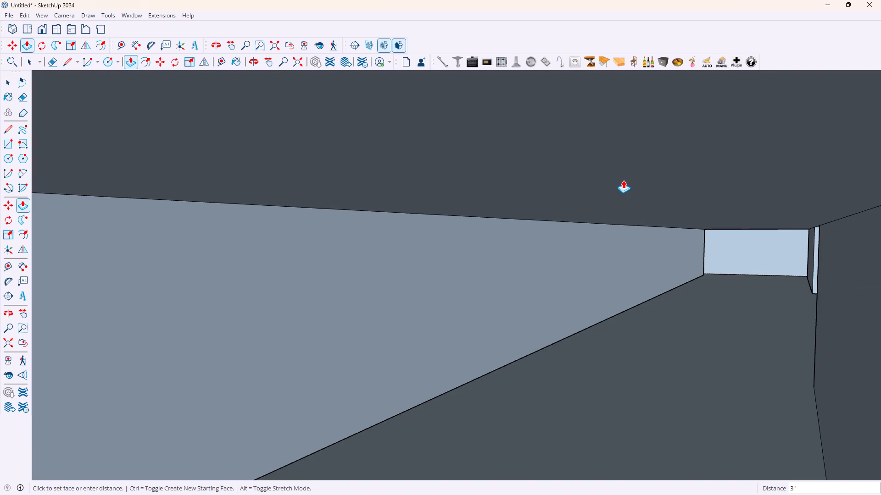
pyautogui.scroll(4, 623, 180)
pyautogui.moveTo(625, 182); pyautogui.dragTo(621, 216, button='middle')
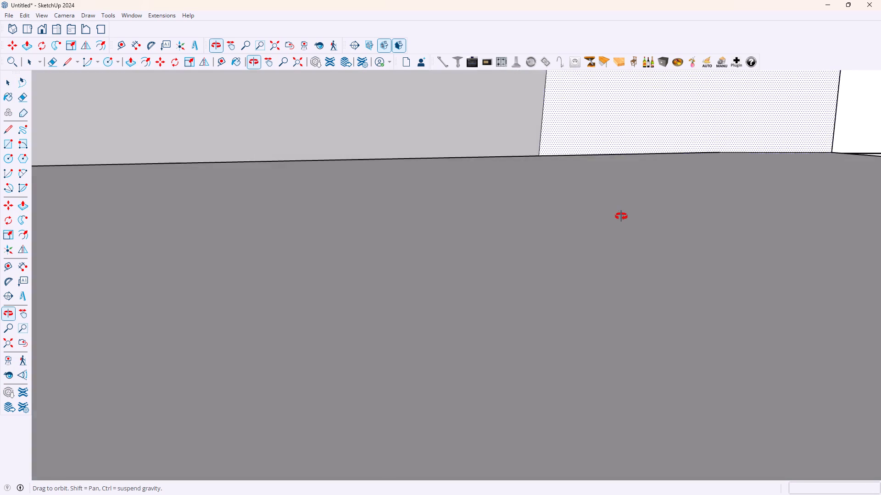
pyautogui.moveTo(621, 216); pyautogui.dragTo(638, 204, button='middle')
pyautogui.scroll(4, 703, 143)
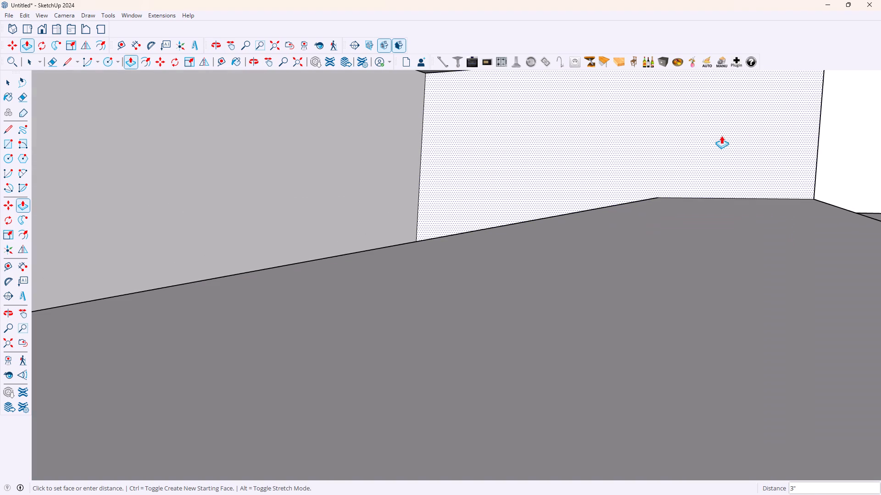
pyautogui.click(732, 131)
pyautogui.press('space')
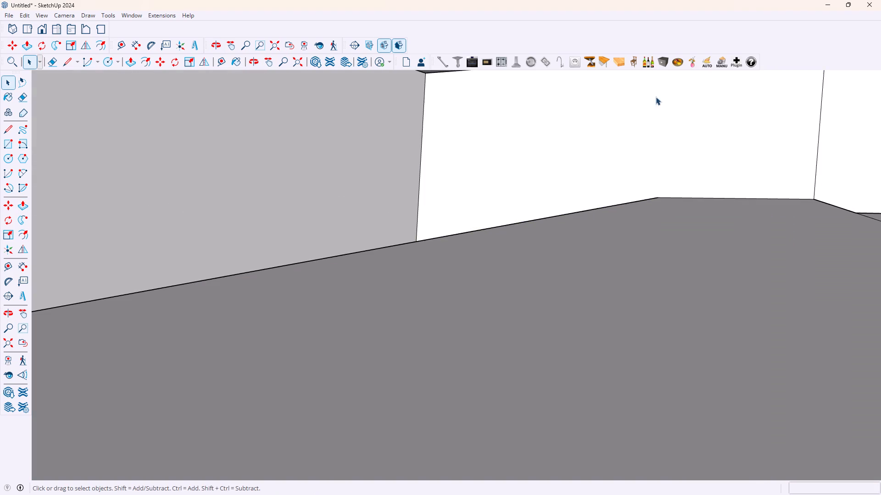
# Draw a 1" line parallel to the red axis across the narrow ledge's top face, continuing the adjoining groove's edge at the inner corner.
pyautogui.scroll(-5, 740, 114)
pyautogui.scroll(5, 775, 126)
pyautogui.scroll(-3, 783, 226)
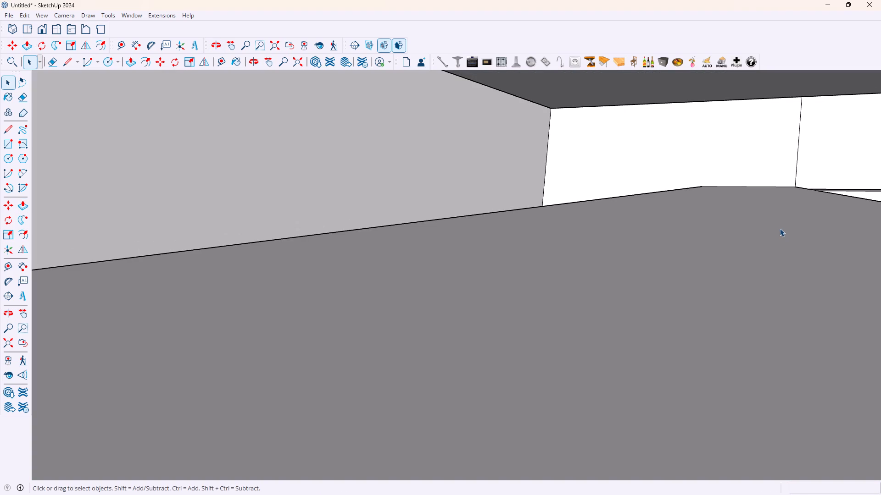
pyautogui.moveTo(858, 159); pyautogui.dragTo(756, 170, button='middle')
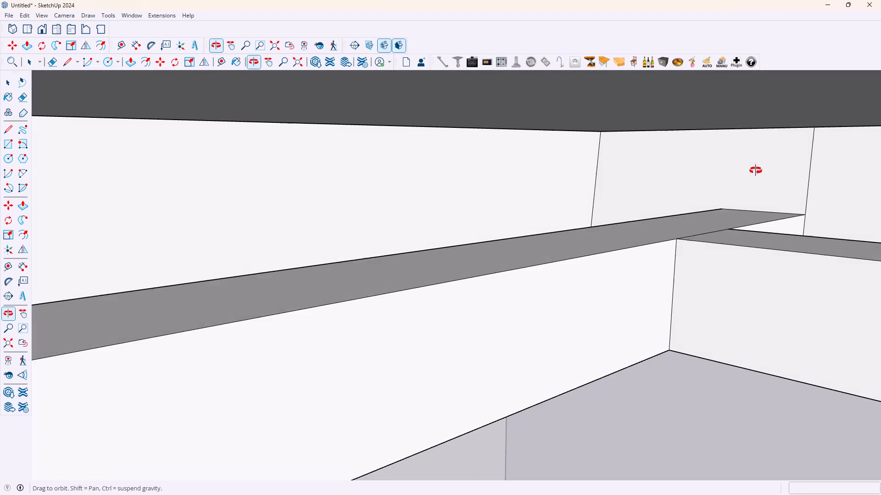
pyautogui.moveTo(756, 170); pyautogui.dragTo(756, 170, button='middle')
pyautogui.scroll(10, 797, 204)
pyautogui.scroll(-2, 811, 237)
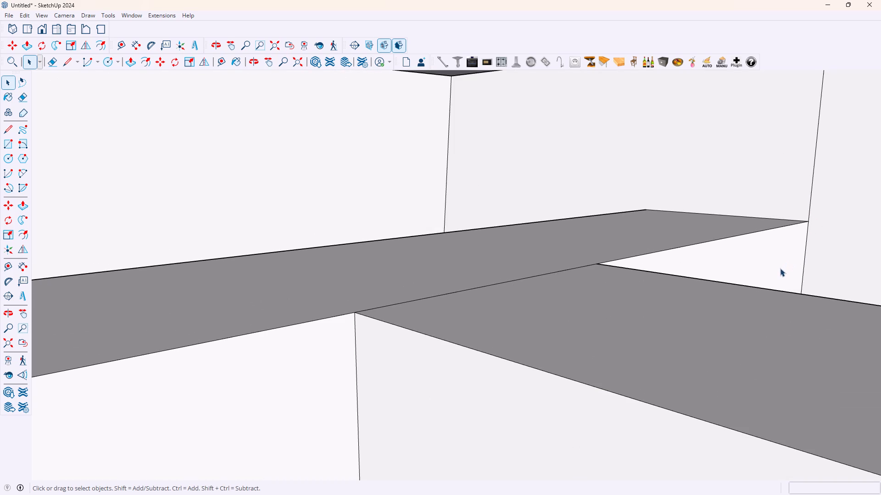
pyautogui.moveTo(645, 262); pyautogui.dragTo(685, 291, button='middle')
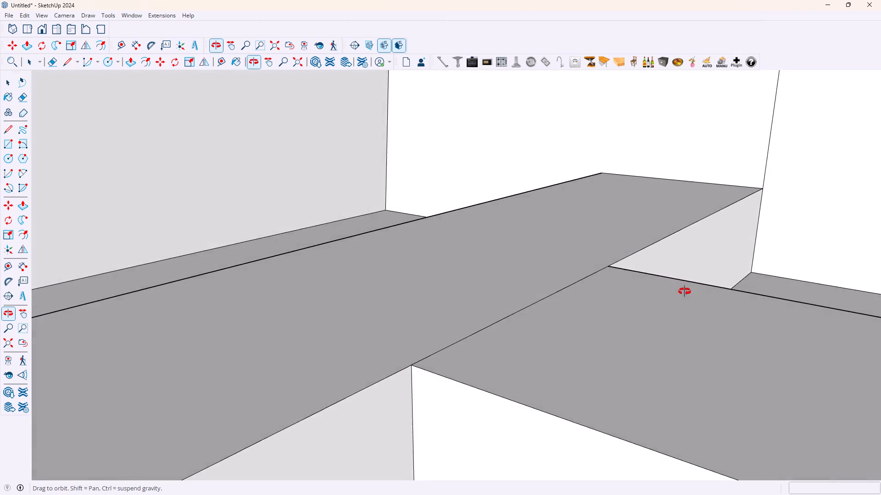
pyautogui.moveTo(685, 291); pyautogui.dragTo(720, 319, button='middle')
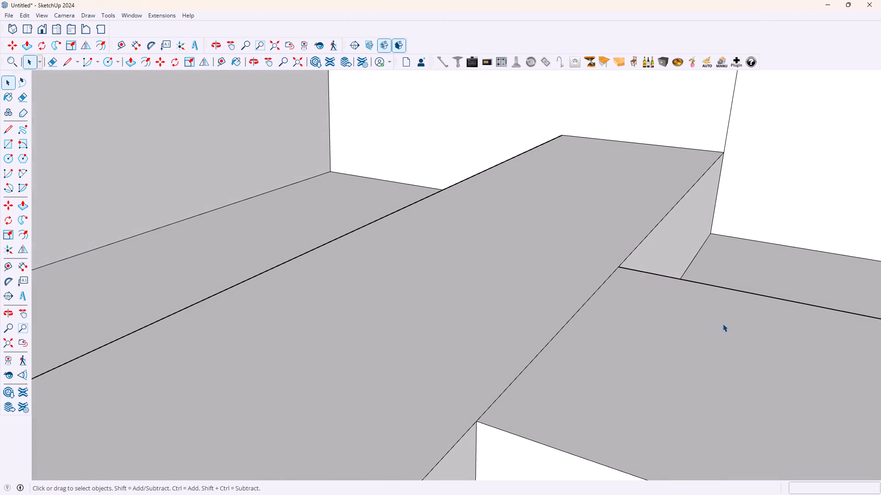
pyautogui.press('l')
pyautogui.click(620, 269)
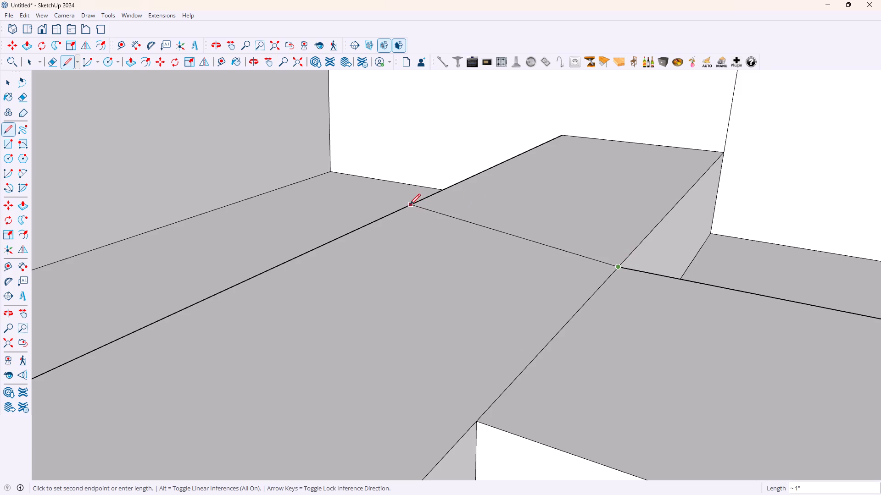
pyautogui.press('Left')
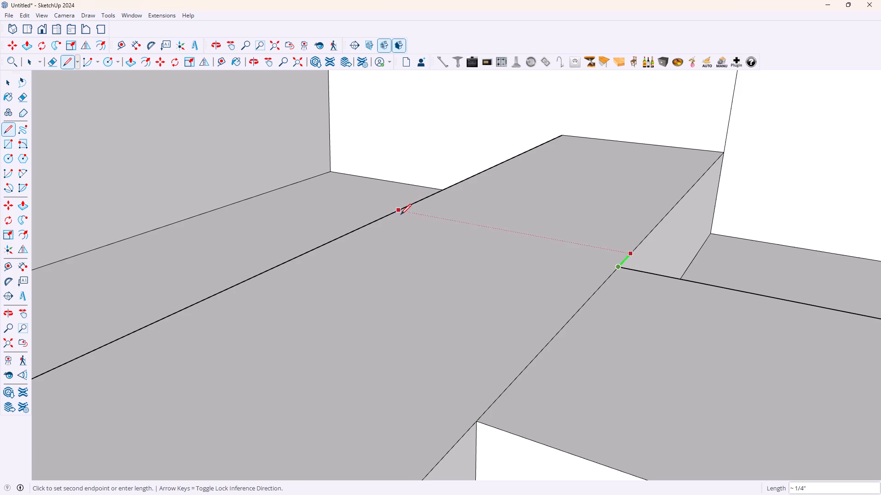
pyautogui.press('Right')
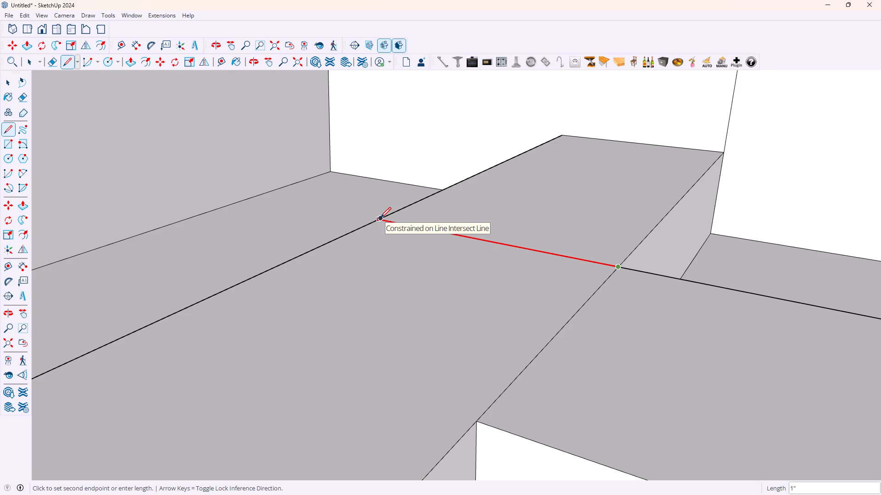
pyautogui.click(380, 218)
pyautogui.press('space')
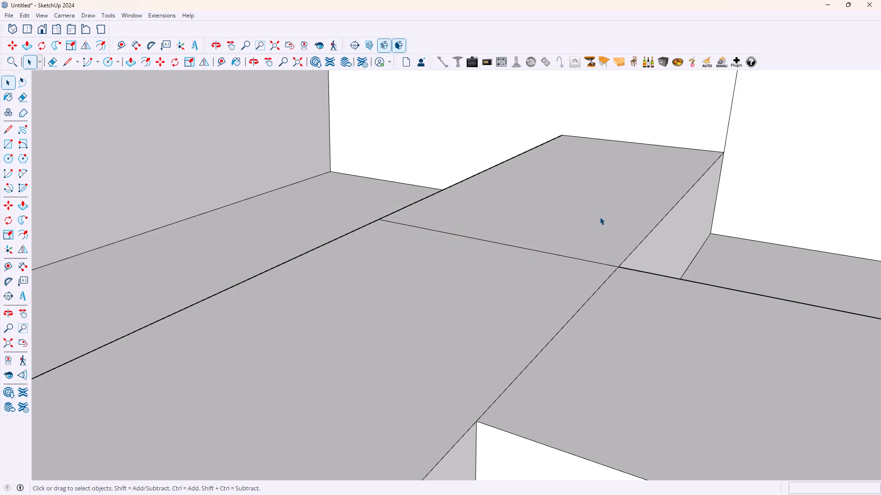
# Select the corner block's top face, its exposed side face, the side face's two long edges, and the top's opposite long and end edges.
pyautogui.click(600, 217)
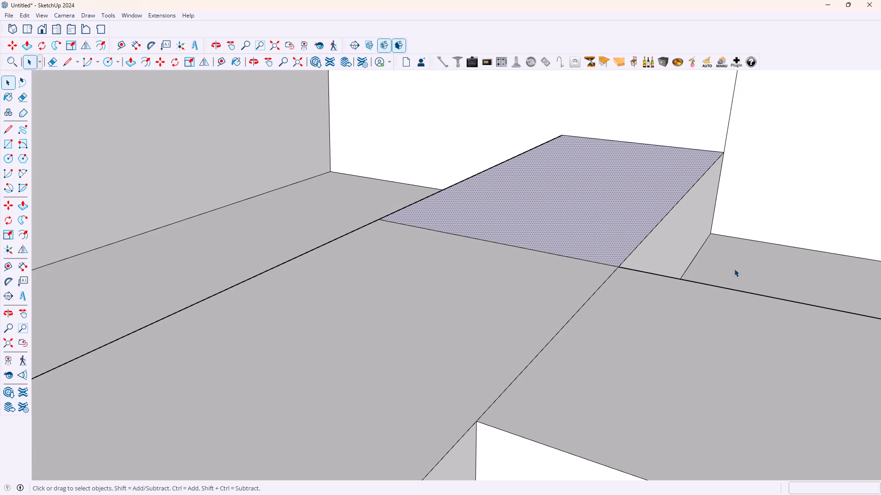
pyautogui.click(686, 270)
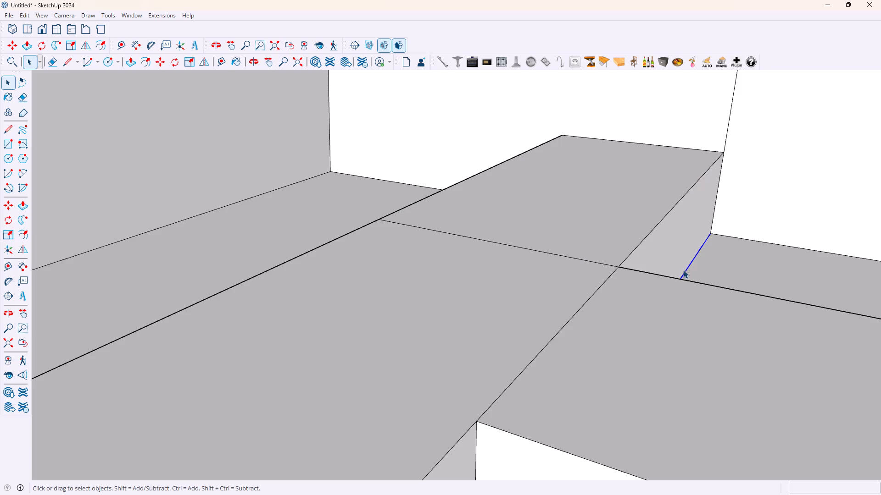
pyautogui.keyDown('ctrl'); pyautogui.click(664, 259); pyautogui.keyUp('ctrl')
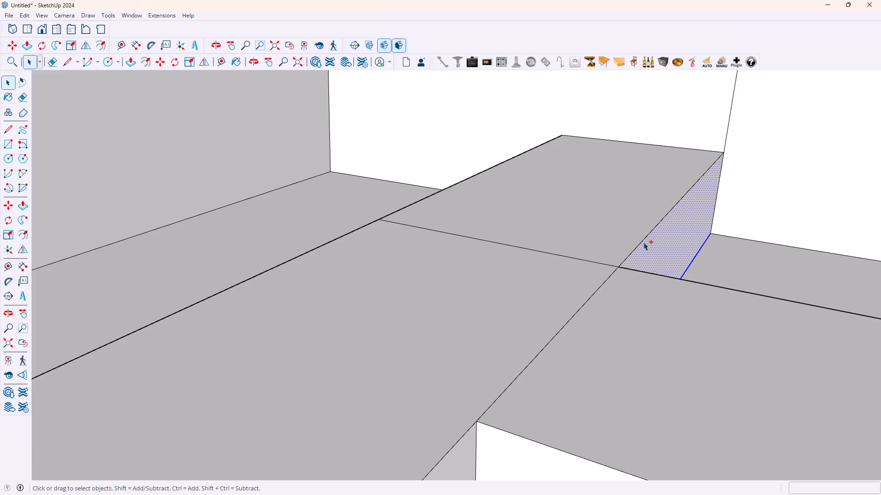
pyautogui.keyDown('ctrl'); pyautogui.click(642, 242); pyautogui.keyUp('ctrl')
pyautogui.keyDown('ctrl'); pyautogui.click(614, 225); pyautogui.keyUp('ctrl')
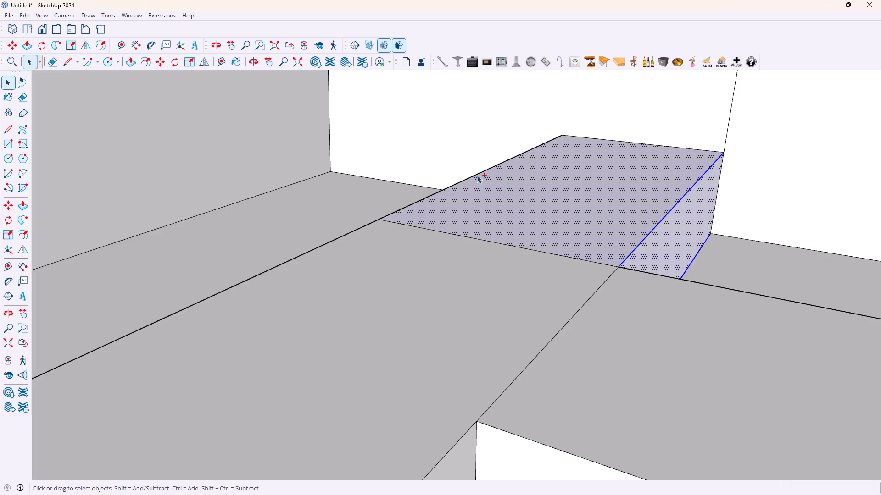
pyautogui.keyDown('ctrl'); pyautogui.click(475, 175); pyautogui.keyUp('ctrl')
pyautogui.moveTo(469, 179); pyautogui.dragTo(505, 191, button='middle')
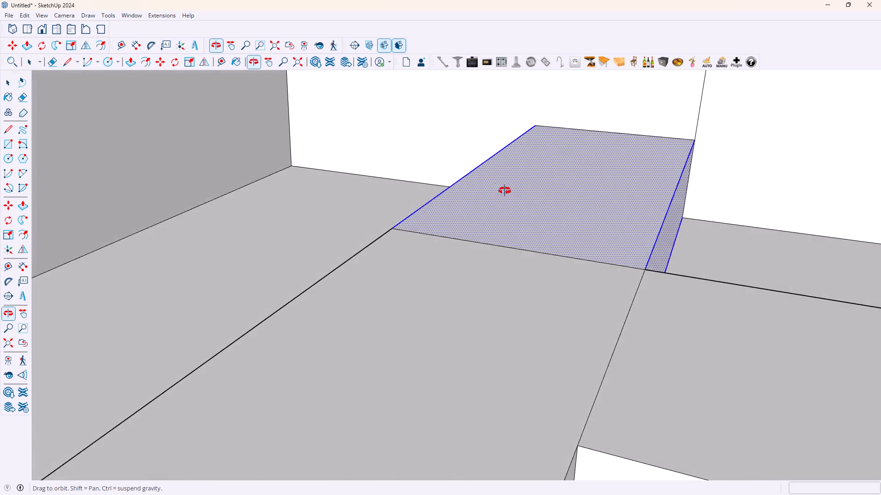
pyautogui.moveTo(505, 191); pyautogui.dragTo(507, 190, button='middle')
pyautogui.keyDown('ctrl'); pyautogui.click(577, 127); pyautogui.keyUp('ctrl')
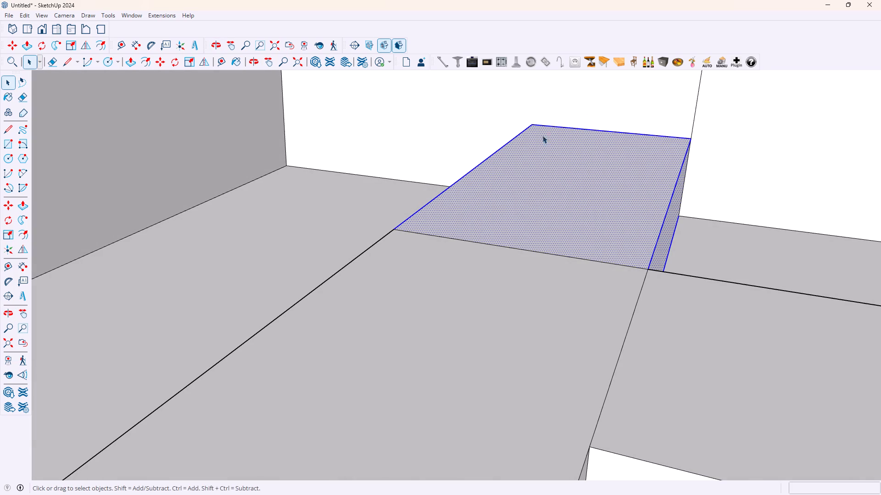
# Draw a 1/2" vertical line down the block's other side face from the end of the cross line to the recess floor.
pyautogui.moveTo(496, 148); pyautogui.dragTo(632, 137, button='middle')
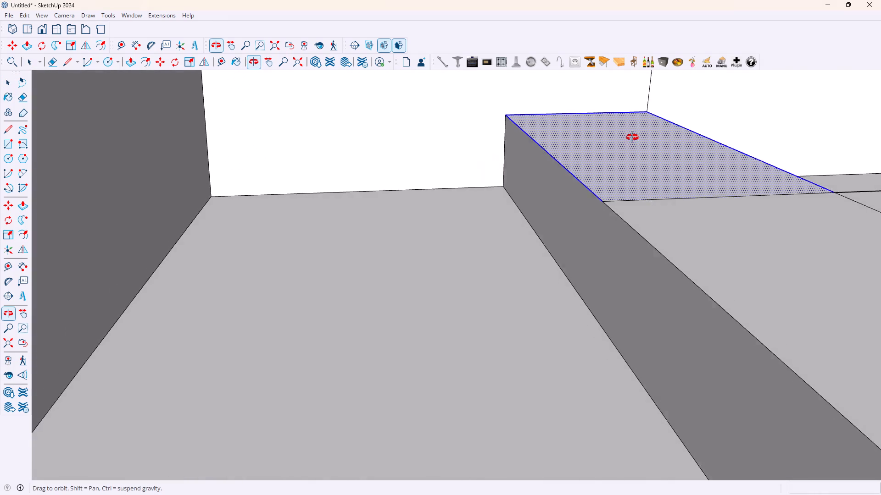
pyautogui.moveTo(632, 137); pyautogui.dragTo(637, 135, button='middle')
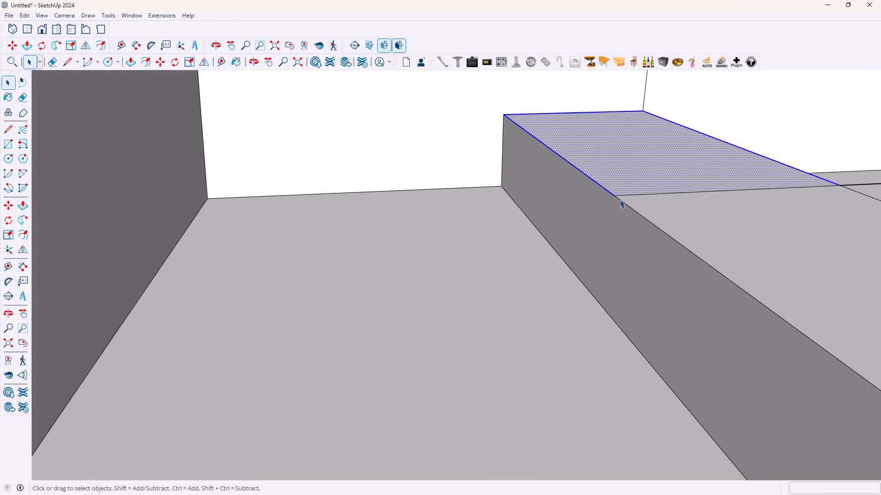
pyautogui.press('l')
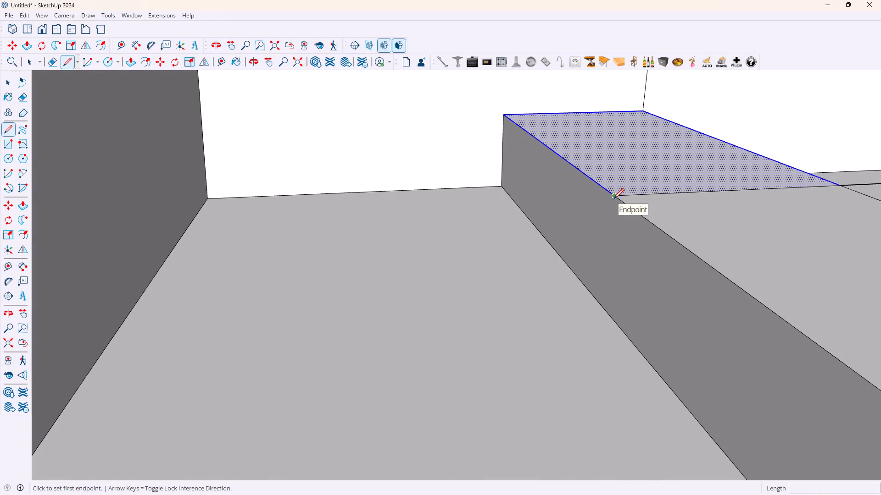
pyautogui.click(613, 199)
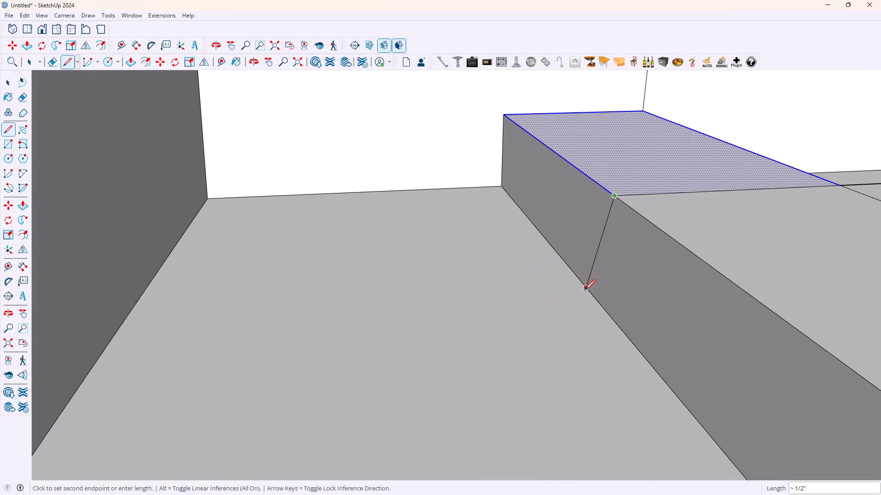
pyautogui.press('Down')
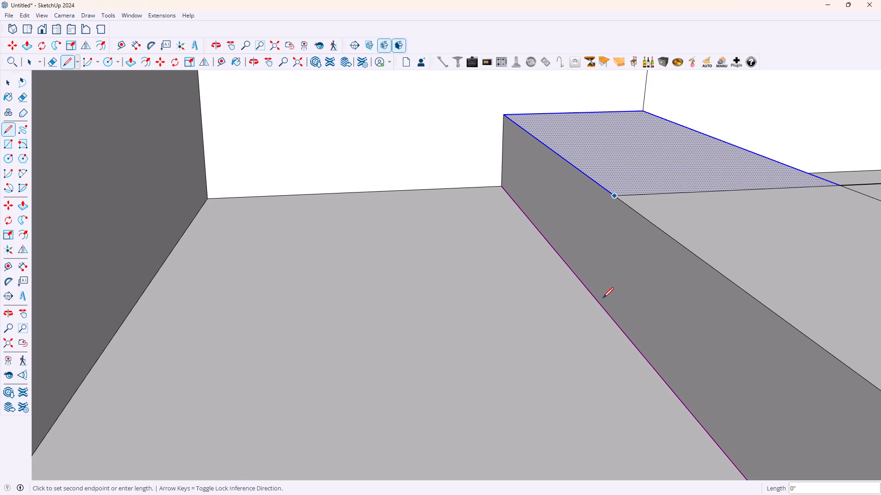
pyautogui.press('Left')
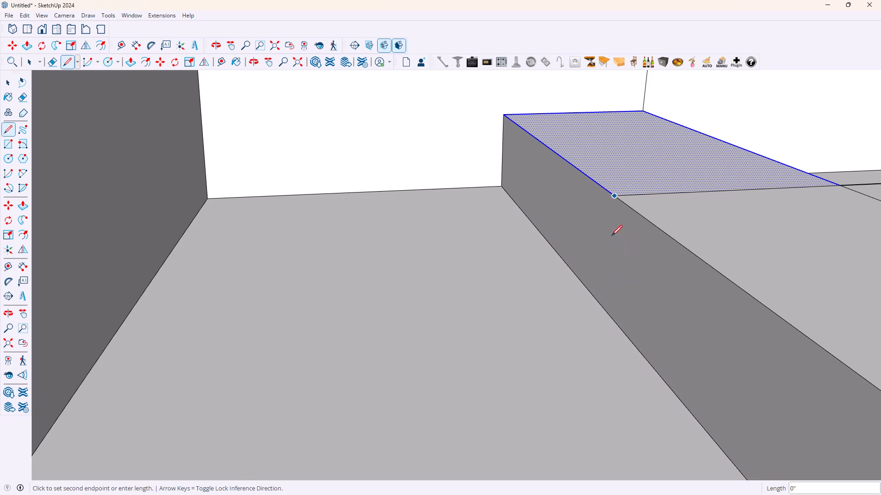
pyautogui.press('Right')
pyautogui.press('Left')
pyautogui.press('Up')
pyautogui.press('Left')
pyautogui.press('Left')
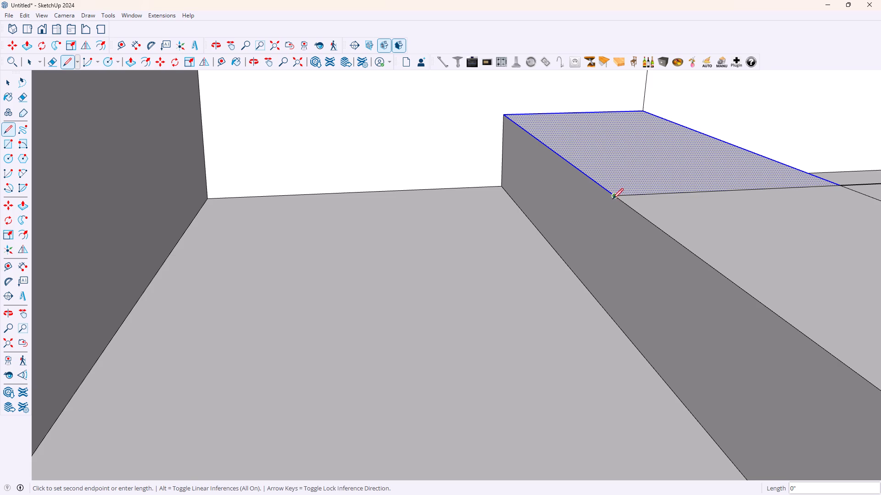
pyautogui.click(613, 196)
pyautogui.click(604, 312)
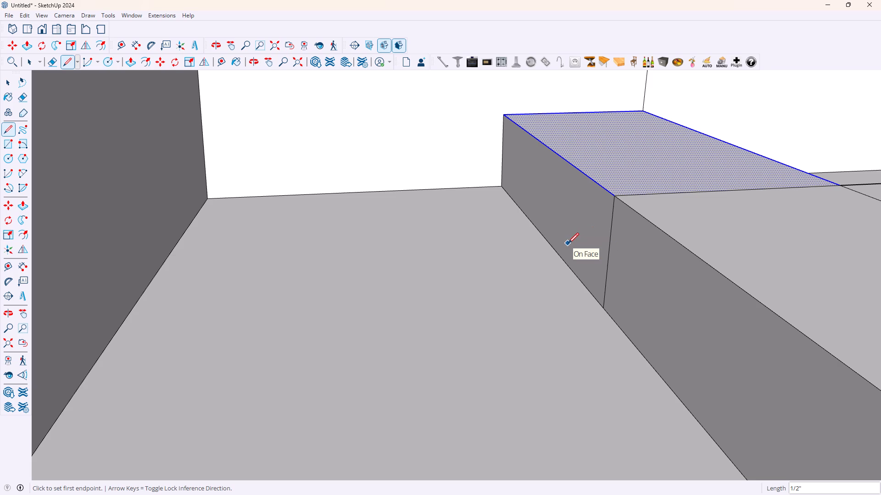
pyautogui.press('space')
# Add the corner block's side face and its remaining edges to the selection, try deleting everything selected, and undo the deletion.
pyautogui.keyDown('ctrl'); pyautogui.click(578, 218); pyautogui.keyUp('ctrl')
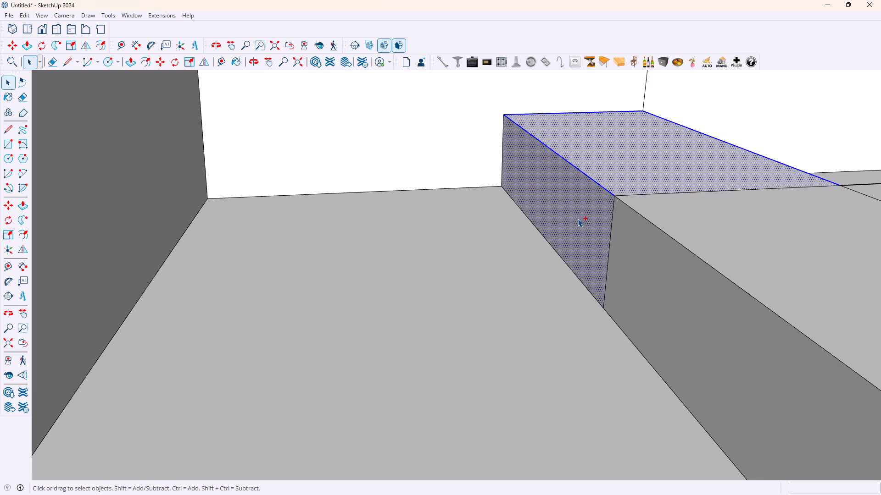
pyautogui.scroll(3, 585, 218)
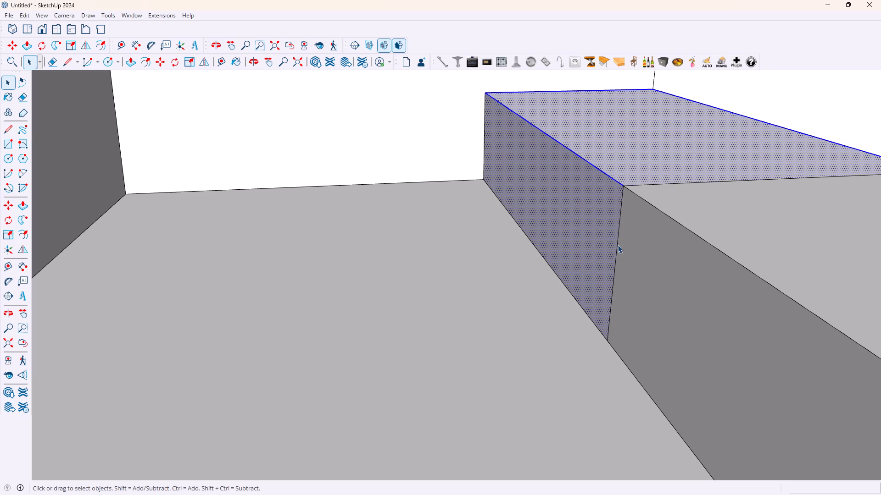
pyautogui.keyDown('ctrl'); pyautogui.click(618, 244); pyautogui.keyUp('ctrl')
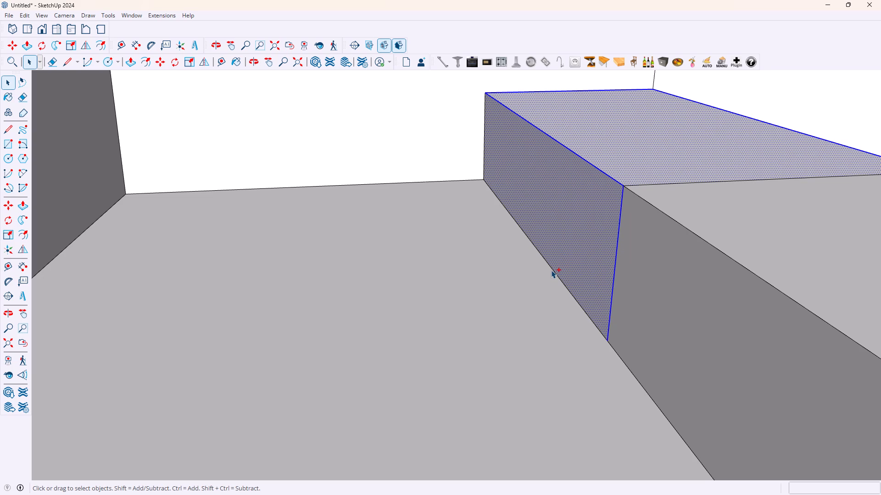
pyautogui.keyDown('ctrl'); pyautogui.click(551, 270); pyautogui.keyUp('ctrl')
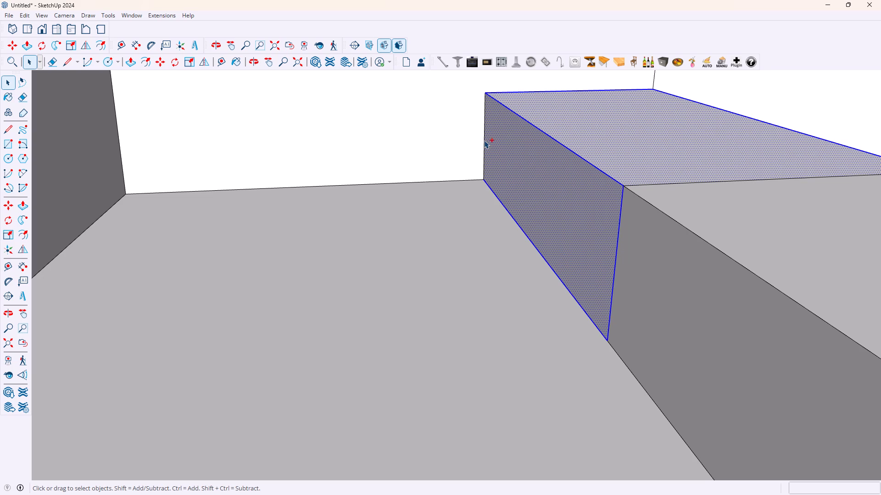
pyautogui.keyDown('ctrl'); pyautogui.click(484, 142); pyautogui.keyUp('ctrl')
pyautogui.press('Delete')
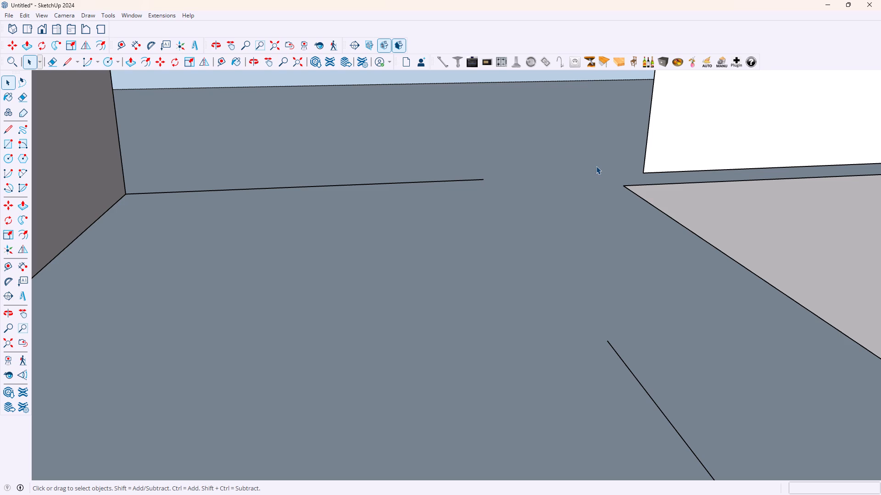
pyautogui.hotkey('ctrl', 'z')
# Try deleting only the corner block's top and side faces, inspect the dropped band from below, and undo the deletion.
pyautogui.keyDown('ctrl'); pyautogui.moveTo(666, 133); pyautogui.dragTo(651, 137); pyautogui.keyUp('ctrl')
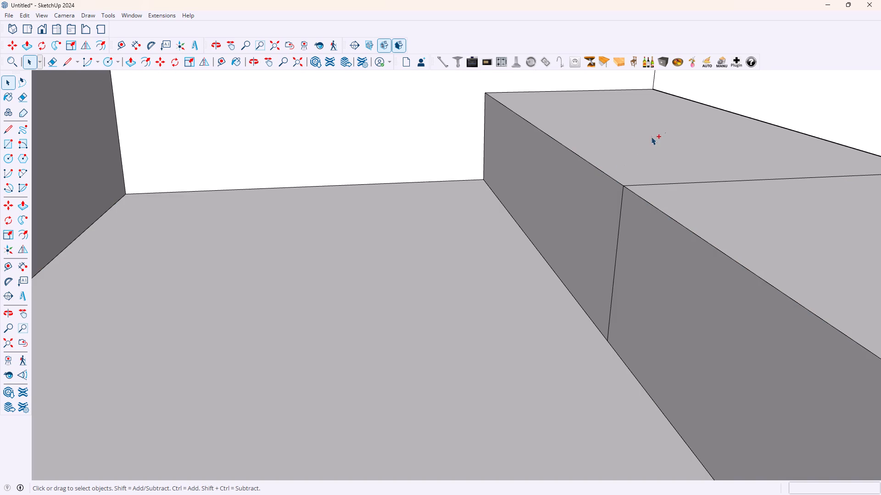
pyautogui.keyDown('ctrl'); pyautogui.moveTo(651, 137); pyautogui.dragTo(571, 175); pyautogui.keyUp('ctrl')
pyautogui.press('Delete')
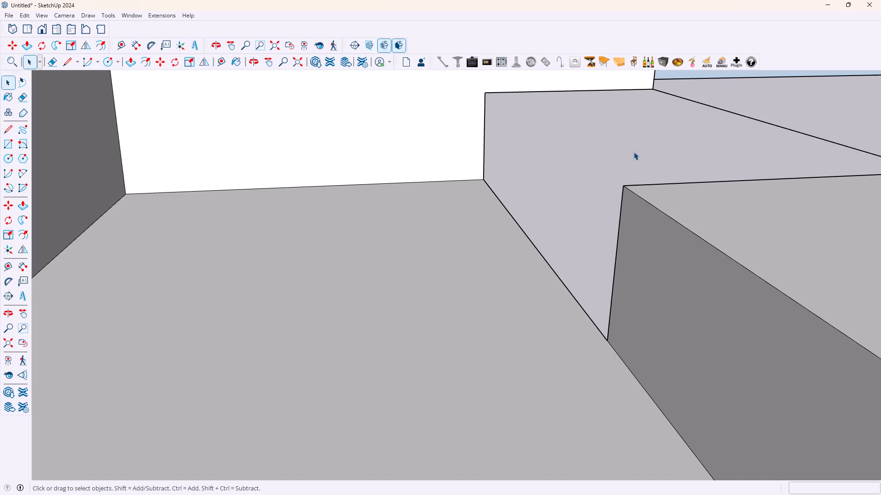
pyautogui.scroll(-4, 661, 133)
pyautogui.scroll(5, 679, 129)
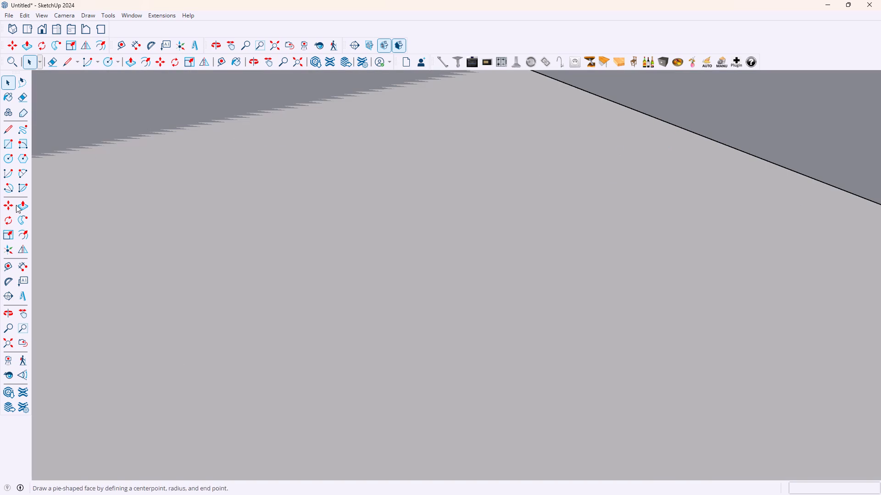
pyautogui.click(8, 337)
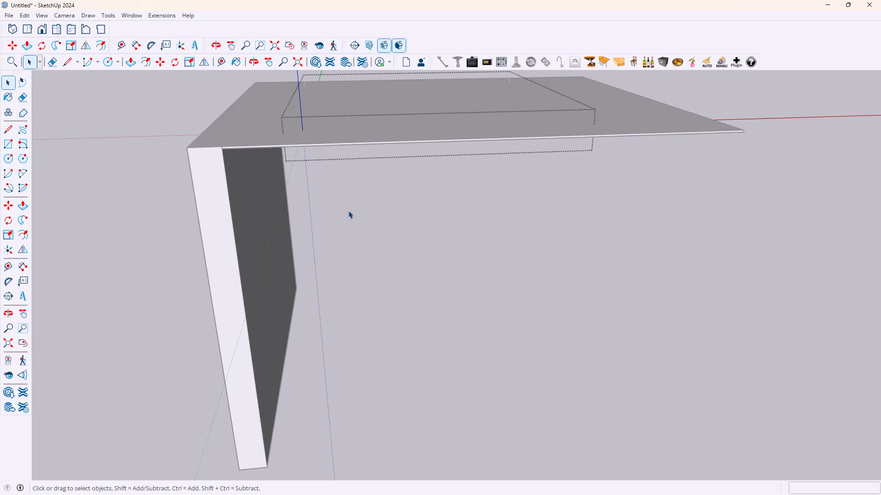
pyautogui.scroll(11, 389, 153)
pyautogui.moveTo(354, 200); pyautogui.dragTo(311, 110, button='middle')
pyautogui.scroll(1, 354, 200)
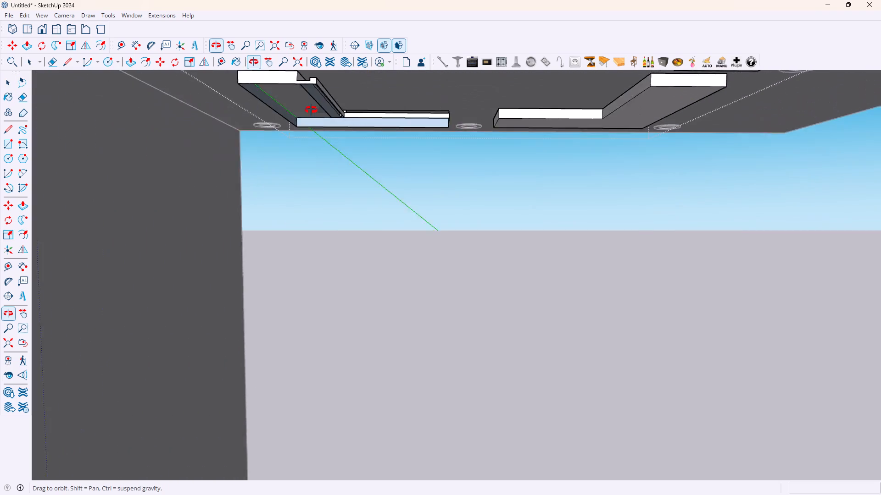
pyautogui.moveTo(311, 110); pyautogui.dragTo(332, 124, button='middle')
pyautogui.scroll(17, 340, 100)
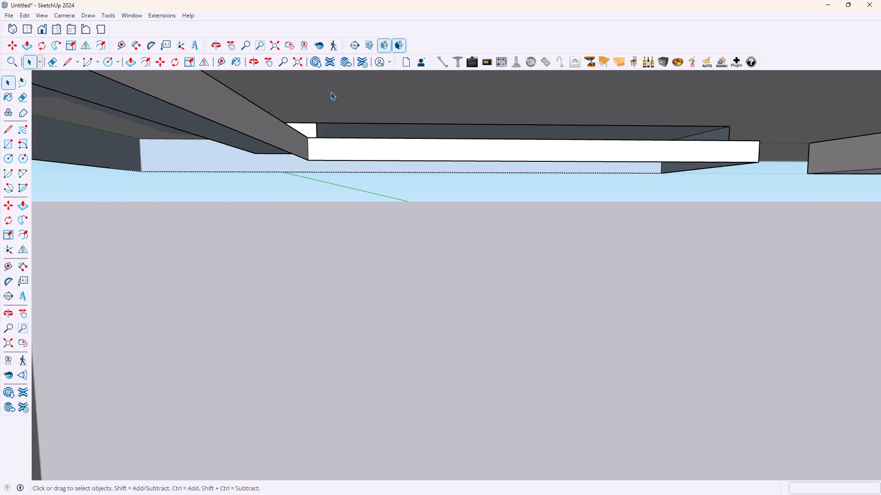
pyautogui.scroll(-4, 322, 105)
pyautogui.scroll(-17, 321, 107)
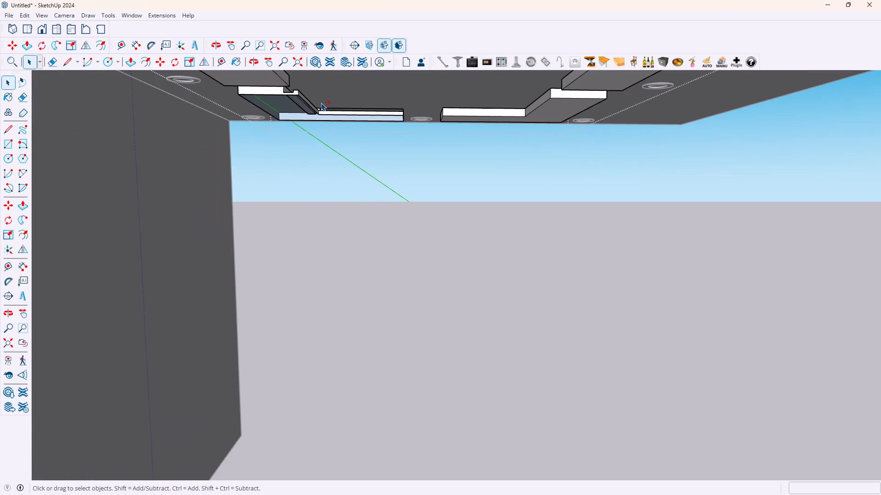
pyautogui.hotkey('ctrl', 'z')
# Push/Pull the inner corner block's small top face 1/2" down, level with the recess floor.
pyautogui.scroll(2, 327, 98)
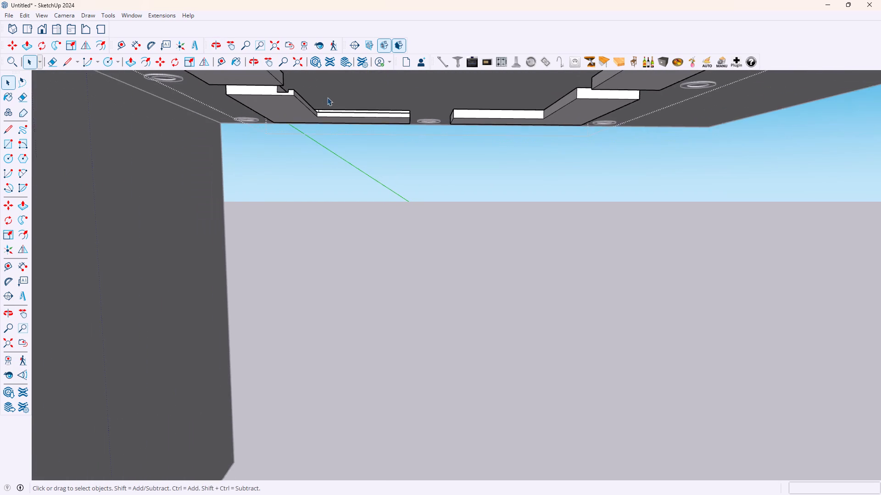
pyautogui.scroll(10, 327, 97)
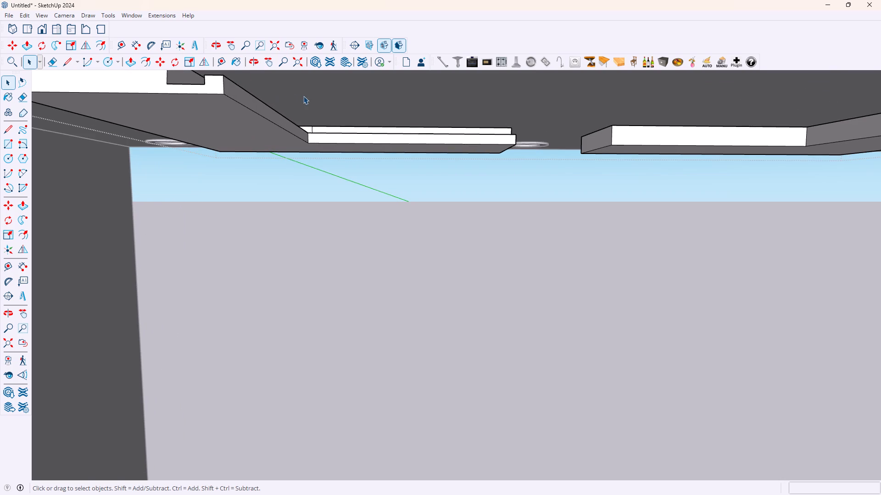
pyautogui.moveTo(303, 96); pyautogui.dragTo(301, 115, button='middle')
pyautogui.scroll(2, 305, 125)
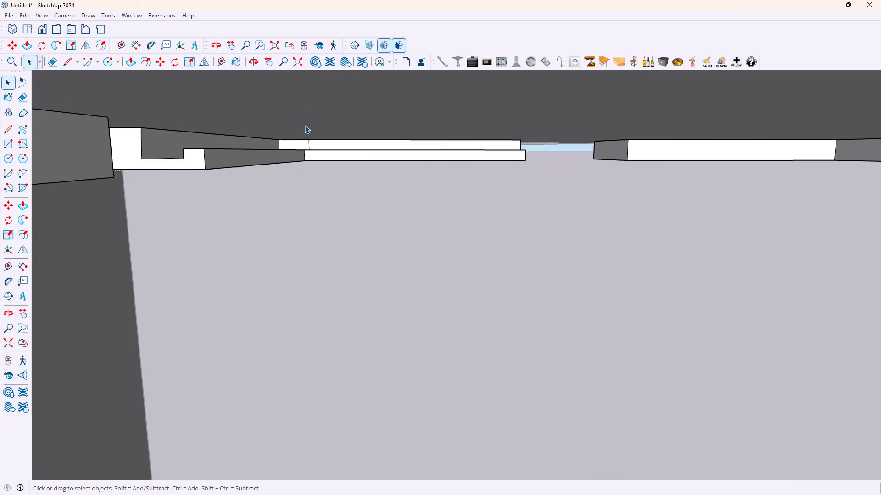
pyautogui.scroll(20, 305, 125)
pyautogui.scroll(8, 305, 125)
pyautogui.middleClick(302, 133)
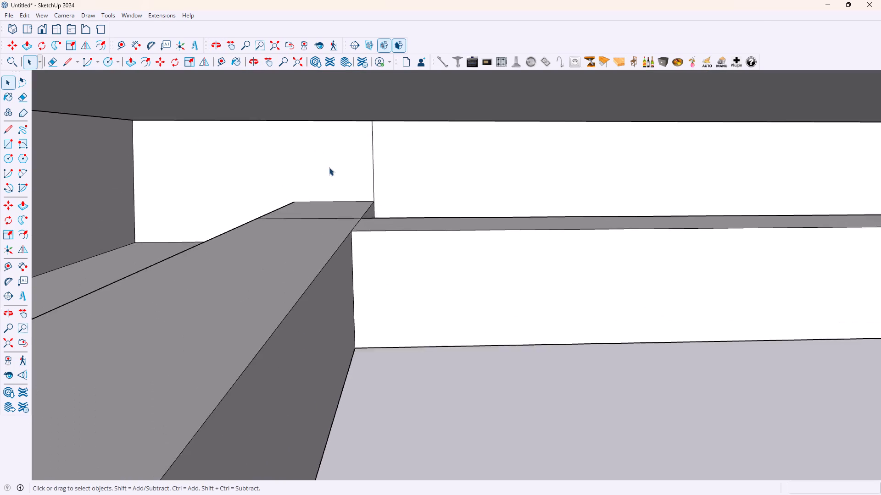
pyautogui.scroll(2, 329, 167)
pyautogui.click(340, 234)
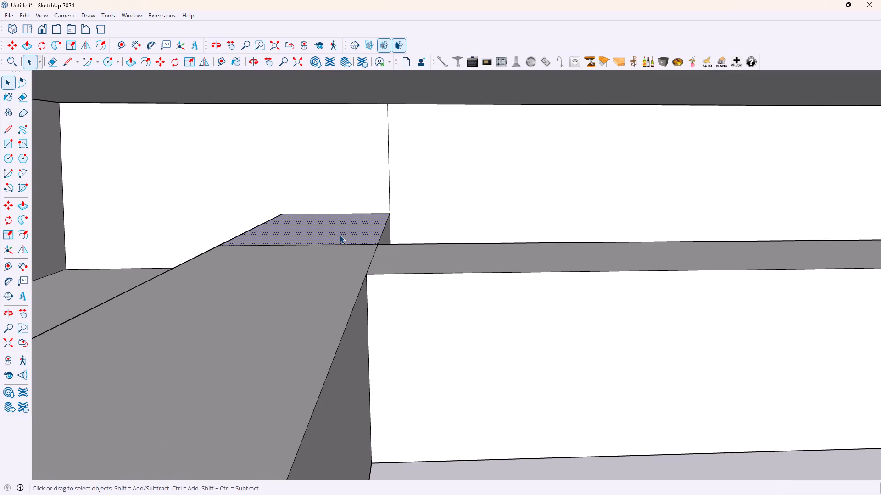
pyautogui.press('p')
pyautogui.click(339, 225)
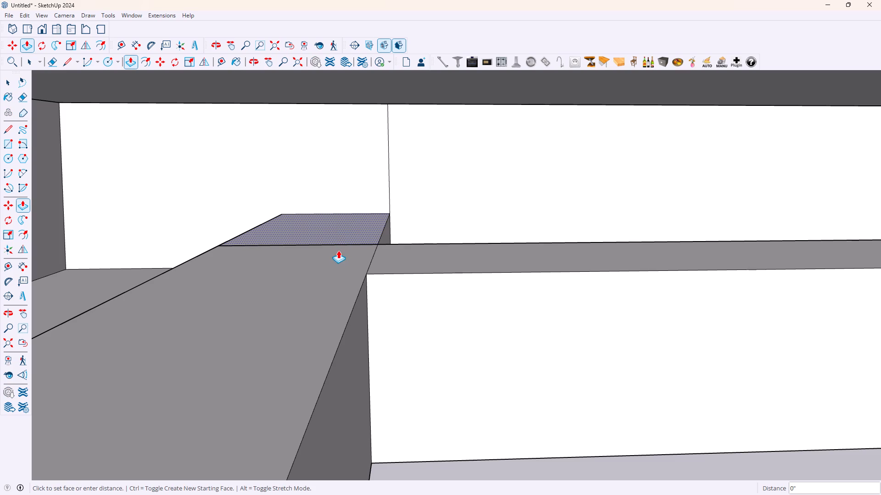
pyautogui.scroll(1, 271, 238)
pyautogui.moveTo(271, 238); pyautogui.dragTo(393, 251, button='middle')
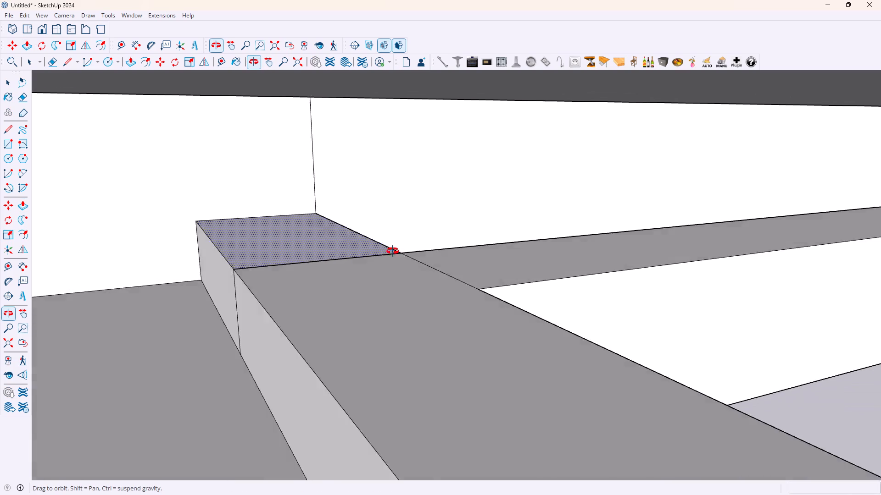
pyautogui.moveTo(393, 251); pyautogui.dragTo(475, 228, button='middle')
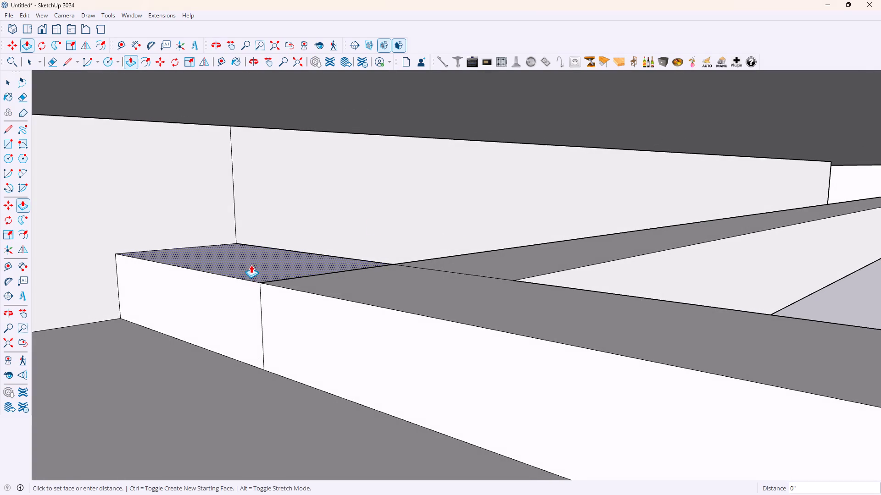
pyautogui.click(251, 264)
pyautogui.moveTo(234, 325); pyautogui.dragTo(234, 332)
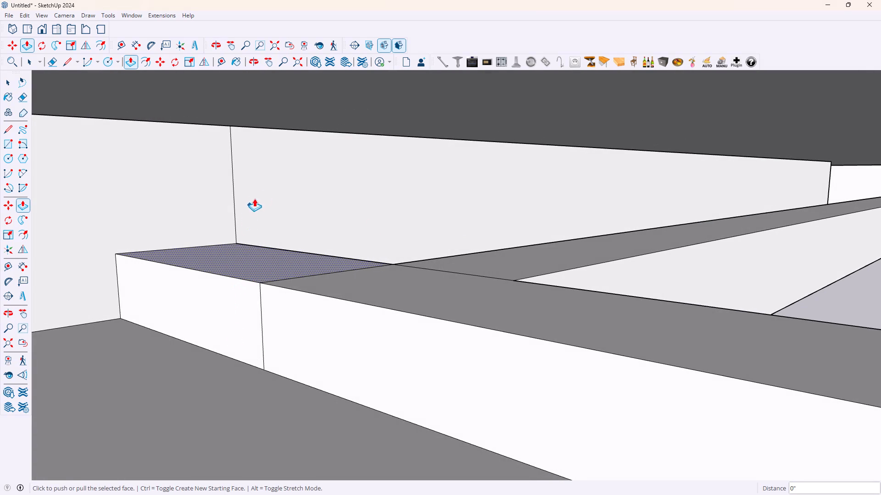
pyautogui.click(250, 263)
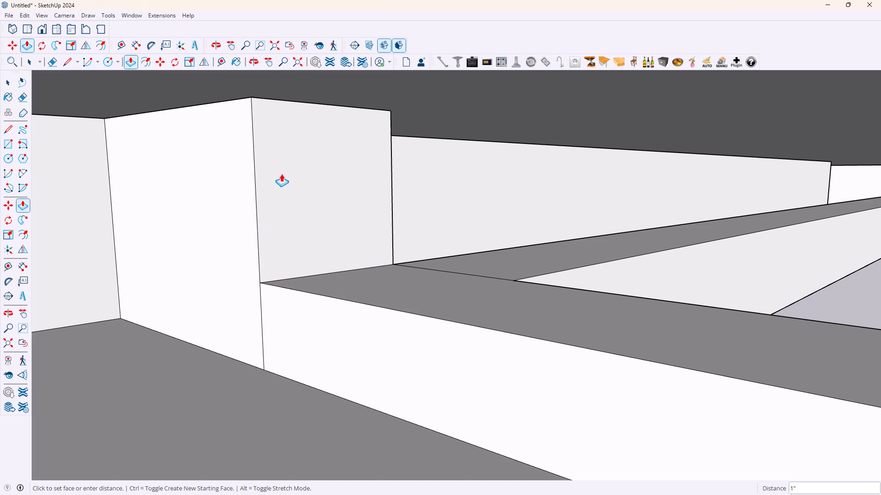
pyautogui.click(223, 352)
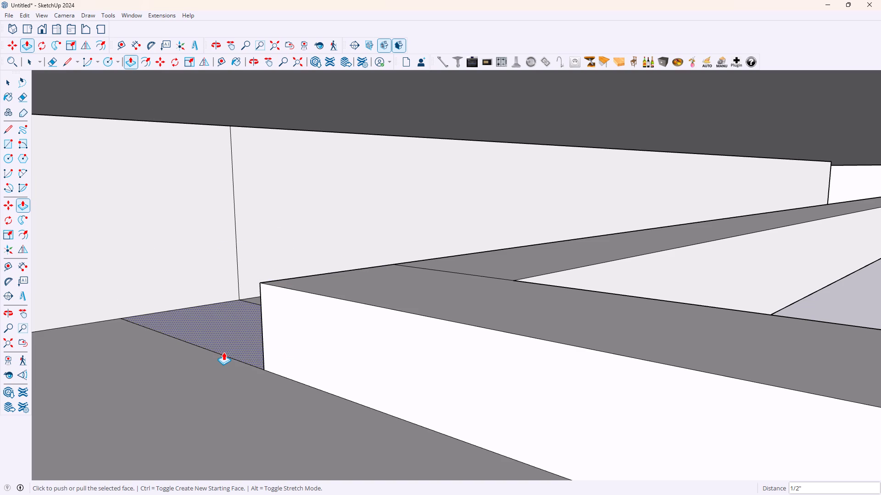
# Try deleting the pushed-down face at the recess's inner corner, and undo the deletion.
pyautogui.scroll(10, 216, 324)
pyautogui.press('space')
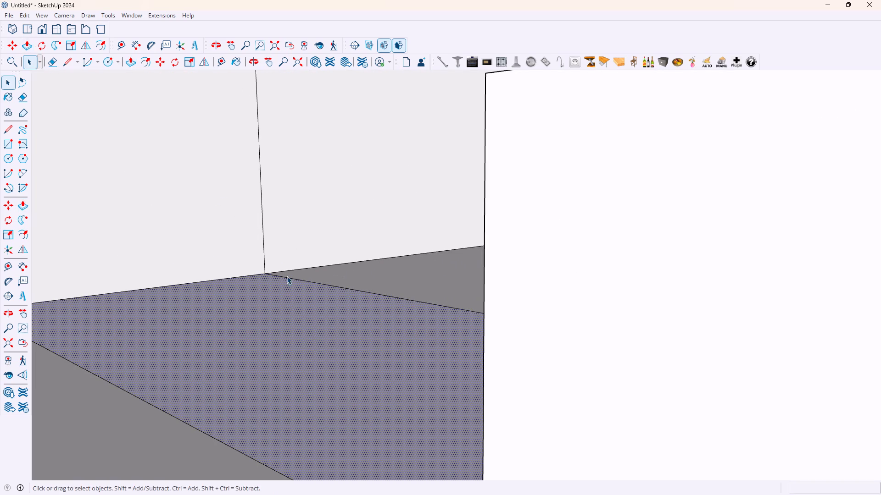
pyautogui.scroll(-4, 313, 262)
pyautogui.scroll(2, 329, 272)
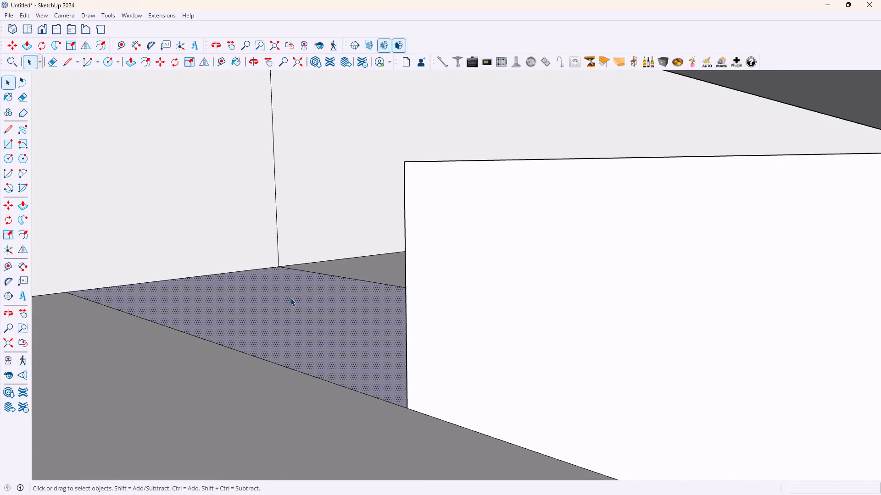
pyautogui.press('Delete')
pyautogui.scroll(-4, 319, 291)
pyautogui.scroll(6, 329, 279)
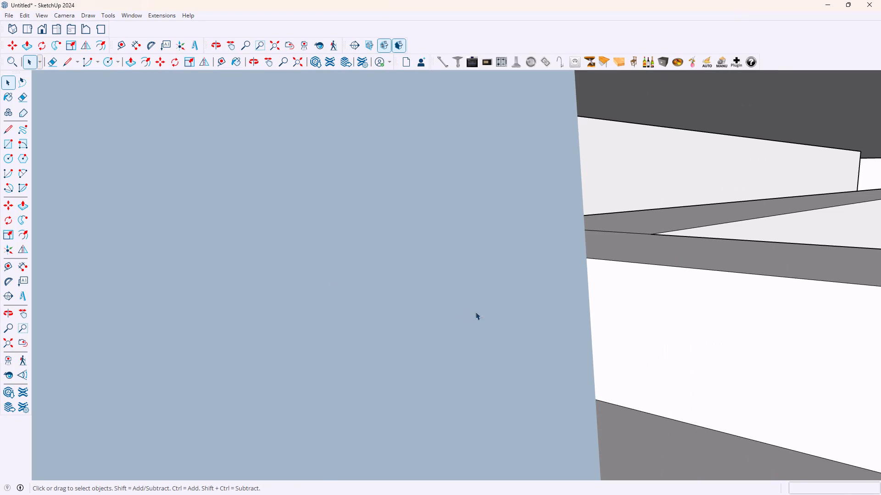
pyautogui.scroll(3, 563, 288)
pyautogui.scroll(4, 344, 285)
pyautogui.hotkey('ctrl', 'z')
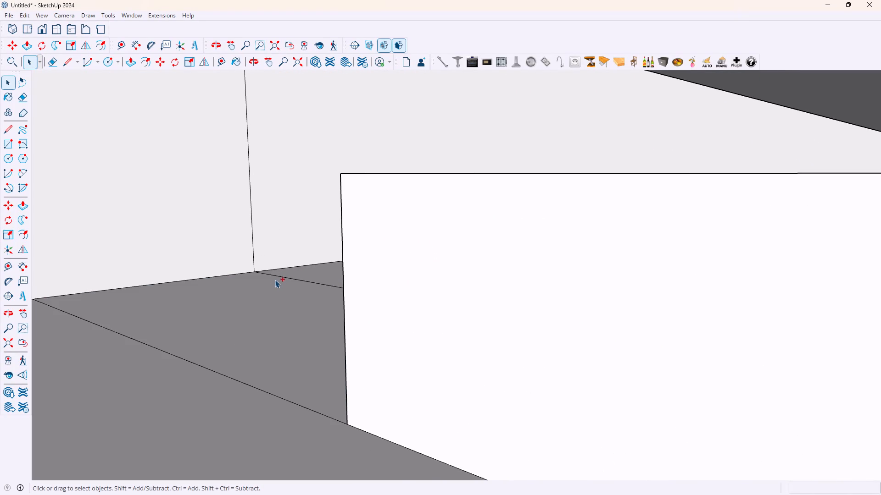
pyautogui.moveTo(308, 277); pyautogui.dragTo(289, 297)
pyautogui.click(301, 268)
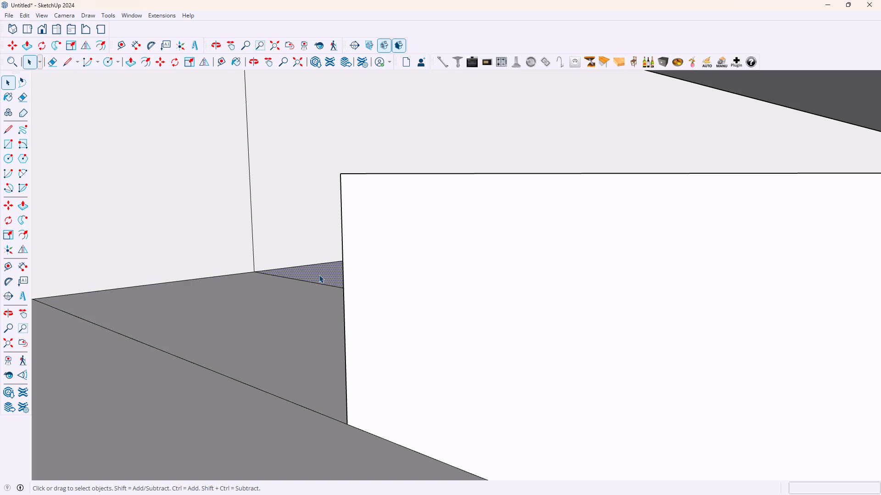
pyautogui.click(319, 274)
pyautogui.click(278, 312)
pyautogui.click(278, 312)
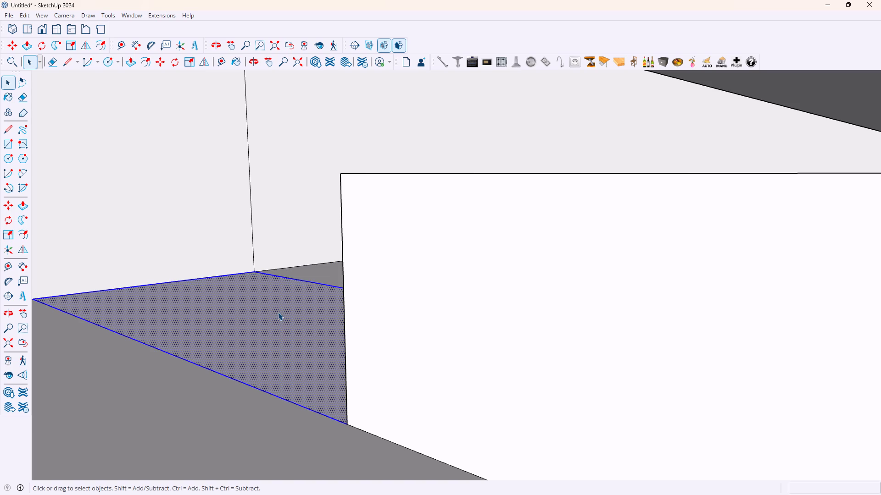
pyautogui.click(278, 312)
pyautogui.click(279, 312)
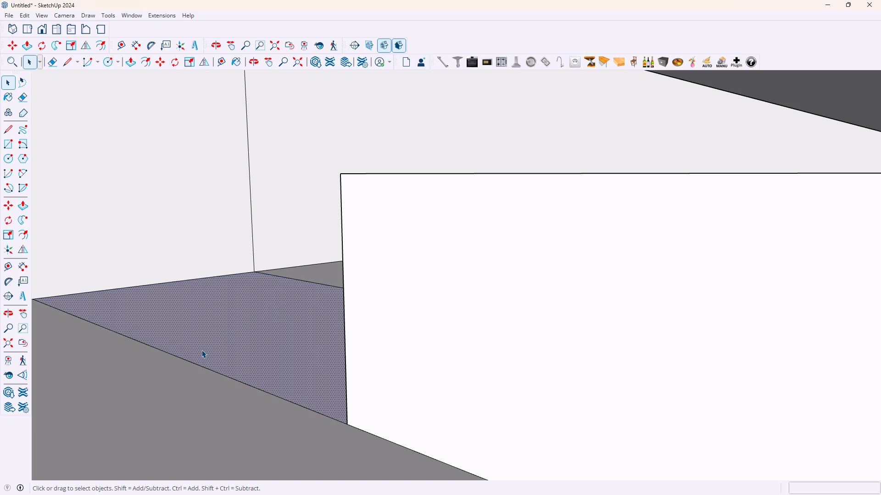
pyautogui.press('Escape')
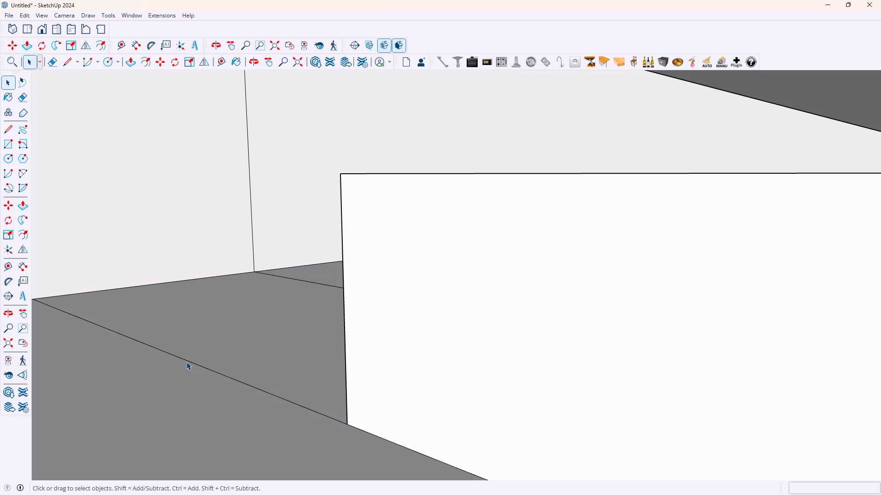
# Delete the leftover edges at the recess's inner corner: two across the recess floor and one vertical on the wall.
pyautogui.click(186, 361)
pyautogui.doubleClick(185, 361)
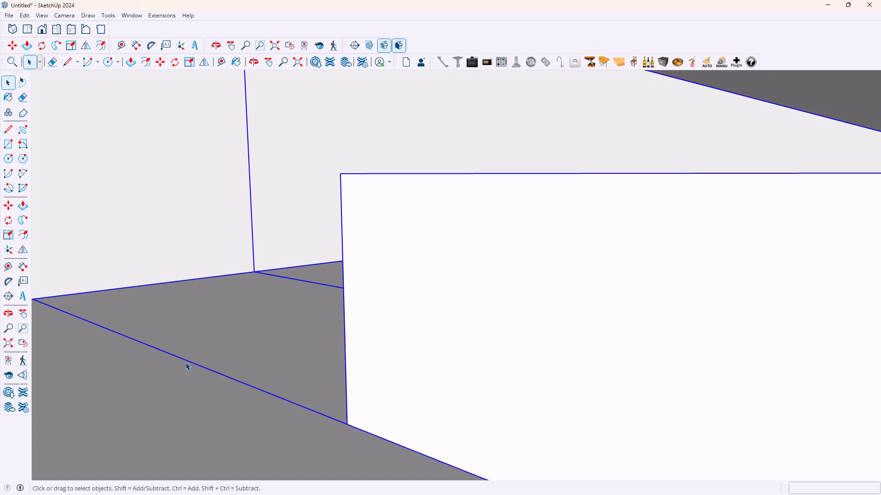
pyautogui.tripleClick(189, 363)
pyautogui.click(190, 363)
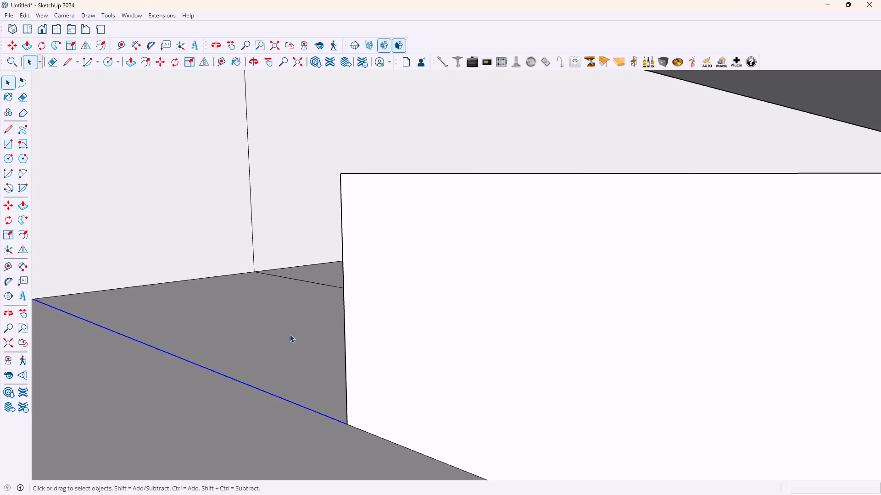
pyautogui.press('Delete')
pyautogui.click(318, 285)
pyautogui.press('Delete')
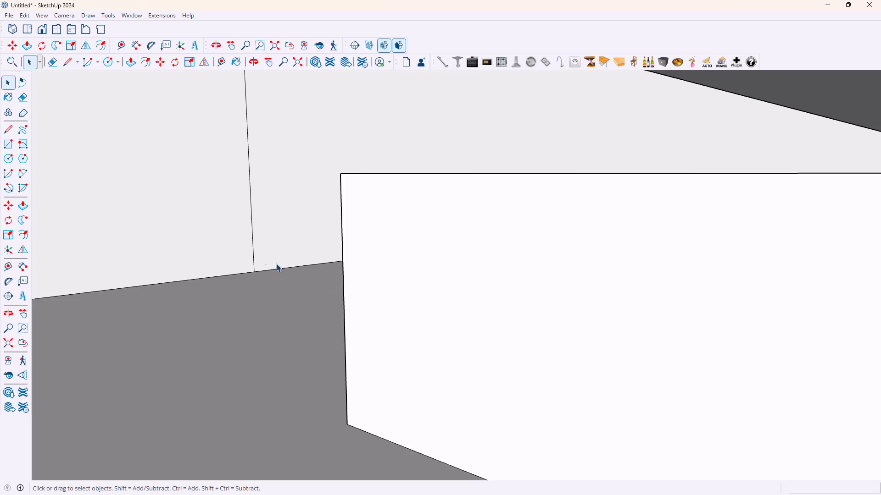
pyautogui.click(253, 242)
pyautogui.press('Delete')
# Examine the cleaned-up inner corner of the dropped band's recess from inside the channel and from below.
pyautogui.scroll(-2, 139, 247)
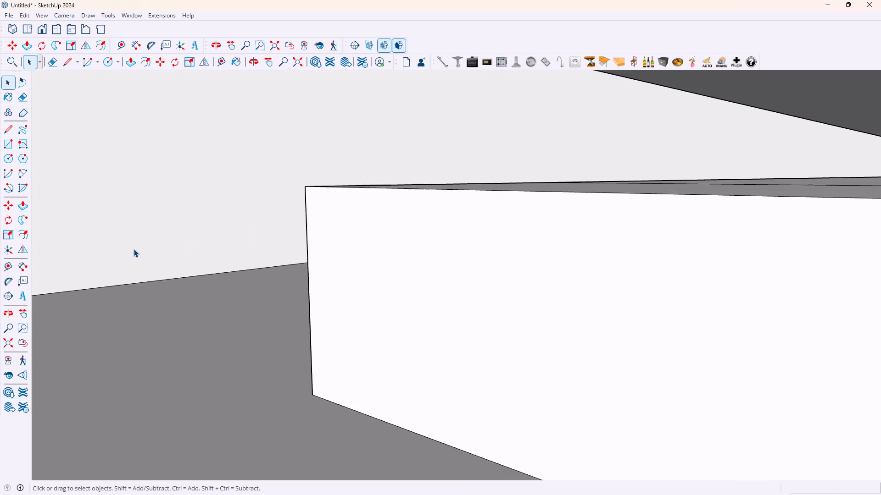
pyautogui.scroll(-4, 134, 249)
pyautogui.moveTo(85, 252); pyautogui.dragTo(139, 252, button='middle')
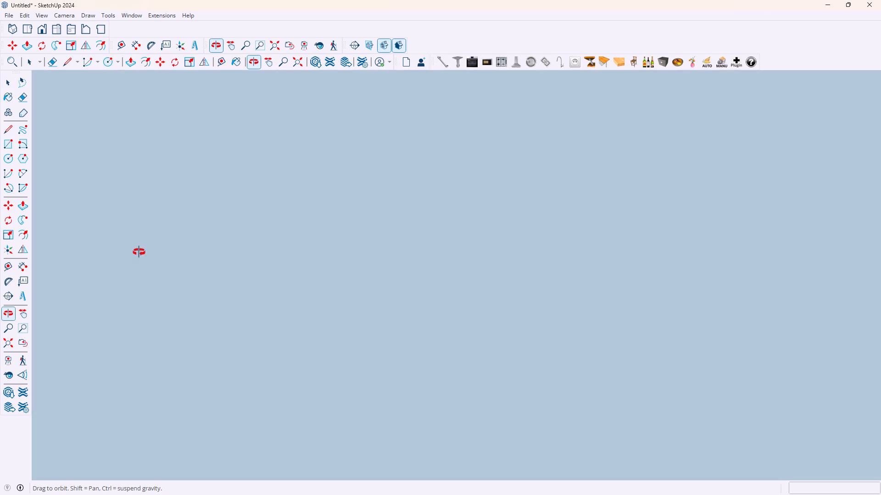
pyautogui.moveTo(139, 252); pyautogui.dragTo(30, 242, button='middle')
pyautogui.scroll(-9, 73, 225)
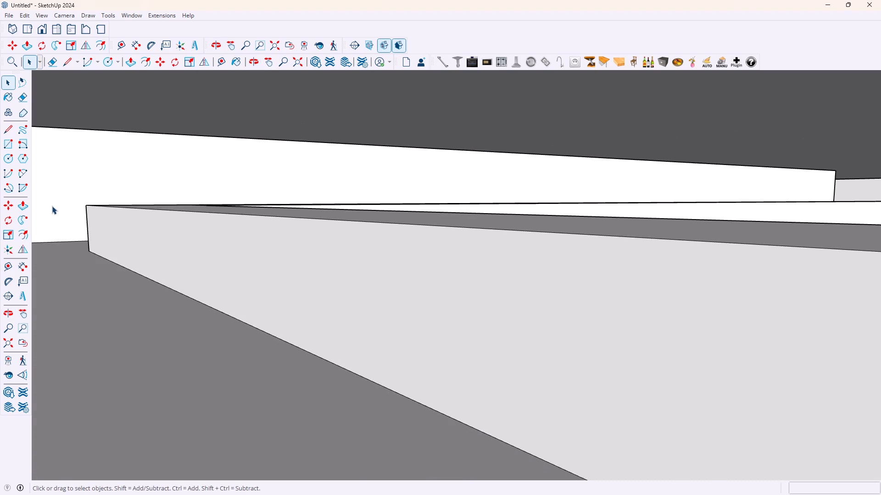
pyautogui.moveTo(48, 205); pyautogui.dragTo(44, 214, button='middle')
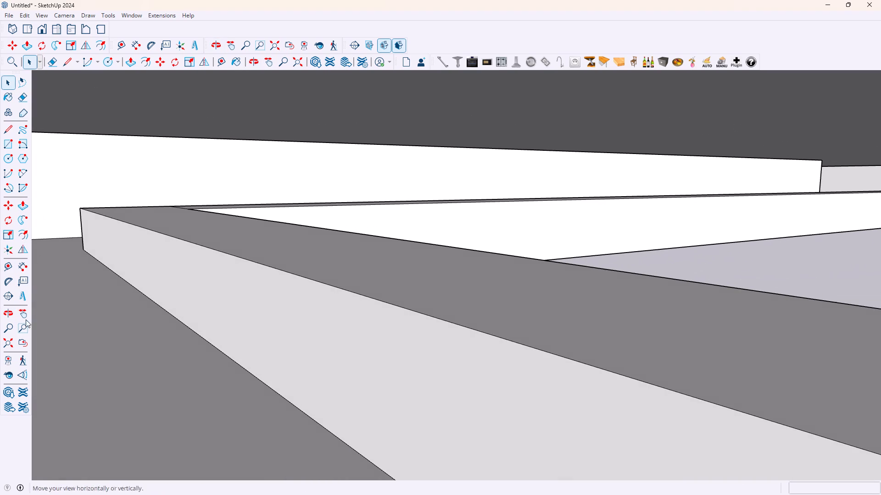
pyautogui.click(24, 310)
pyautogui.moveTo(56, 280); pyautogui.dragTo(107, 270)
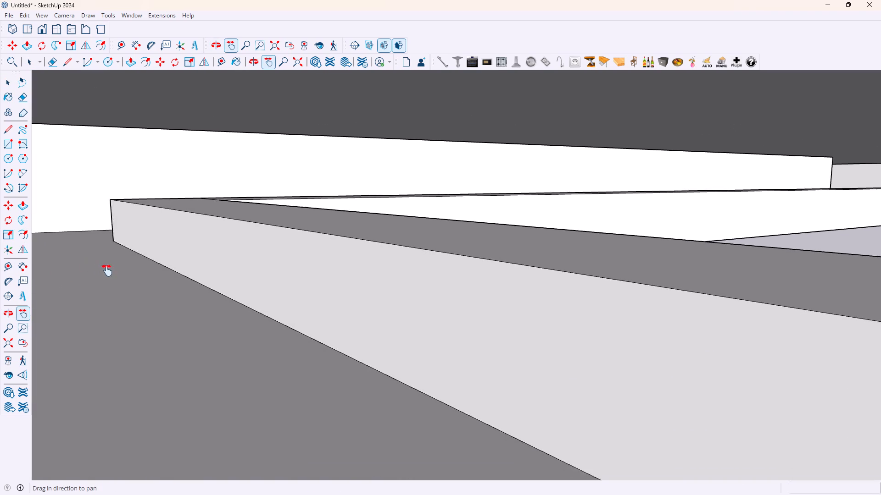
pyautogui.moveTo(107, 270); pyautogui.dragTo(180, 314)
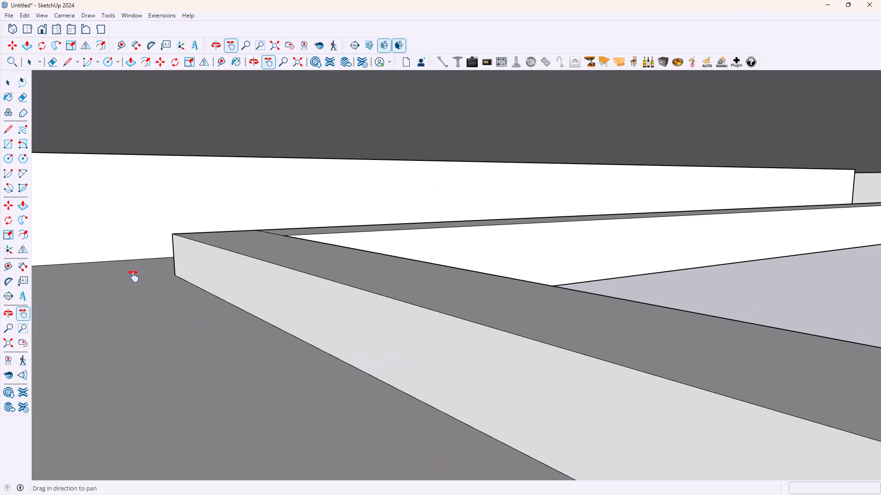
pyautogui.scroll(-2, 131, 277)
pyautogui.scroll(1, 140, 268)
pyautogui.scroll(1, 204, 274)
pyautogui.moveTo(204, 275); pyautogui.dragTo(127, 268, button='middle')
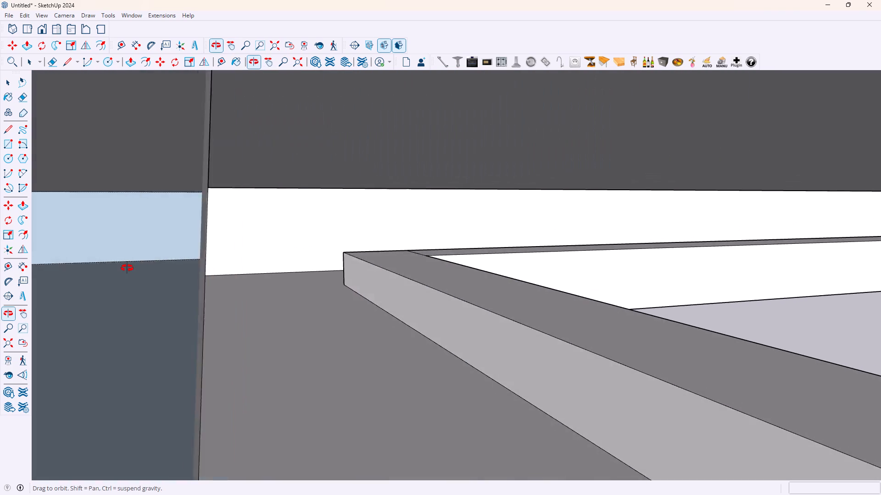
pyautogui.moveTo(127, 268); pyautogui.dragTo(115, 268, button='middle')
pyautogui.scroll(3, 417, 234)
pyautogui.moveTo(672, 320); pyautogui.dragTo(656, 319, button='middle')
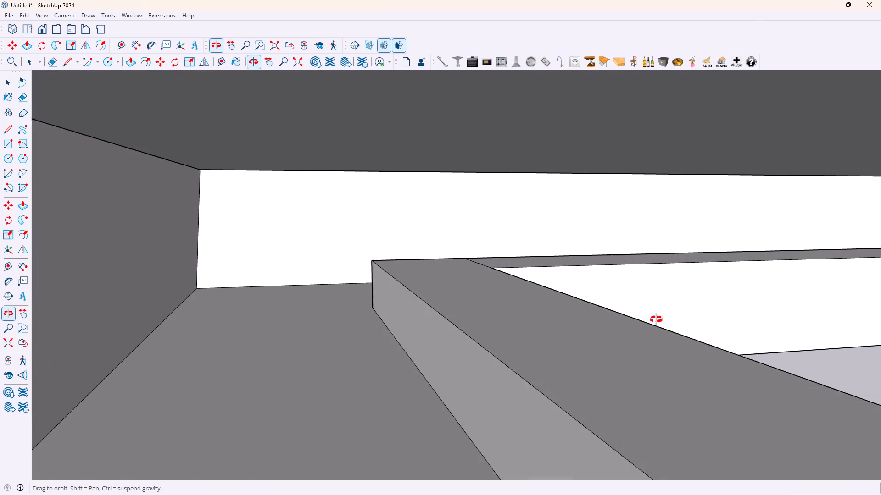
pyautogui.moveTo(656, 319); pyautogui.dragTo(571, 226, button='middle')
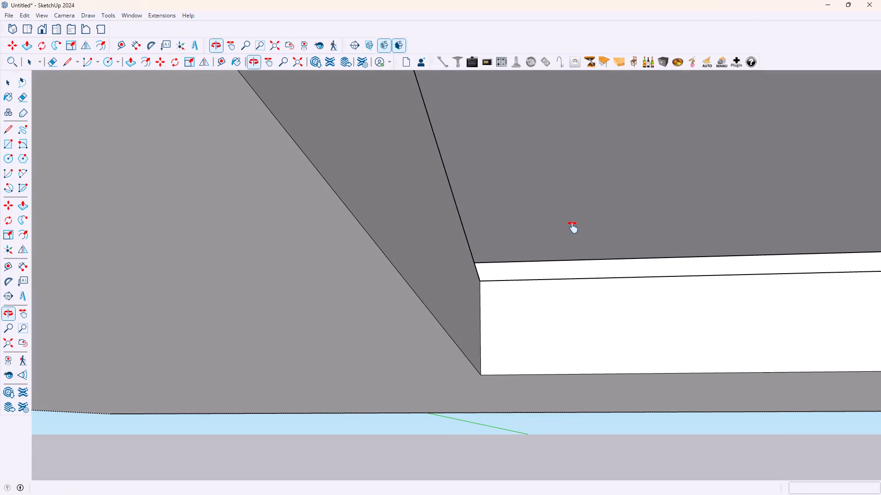
pyautogui.press('space')
pyautogui.scroll(-8, 569, 243)
pyautogui.moveTo(640, 263); pyautogui.dragTo(608, 267, button='middle')
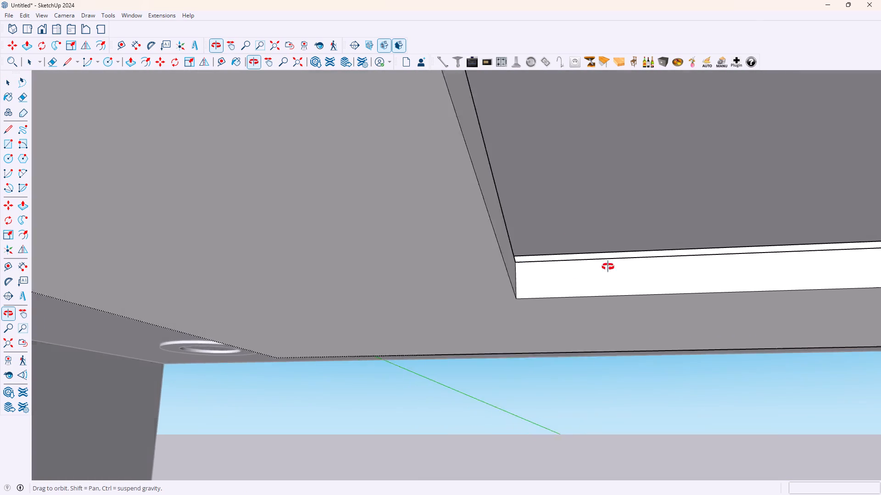
pyautogui.moveTo(608, 267); pyautogui.dragTo(543, 309, button='middle')
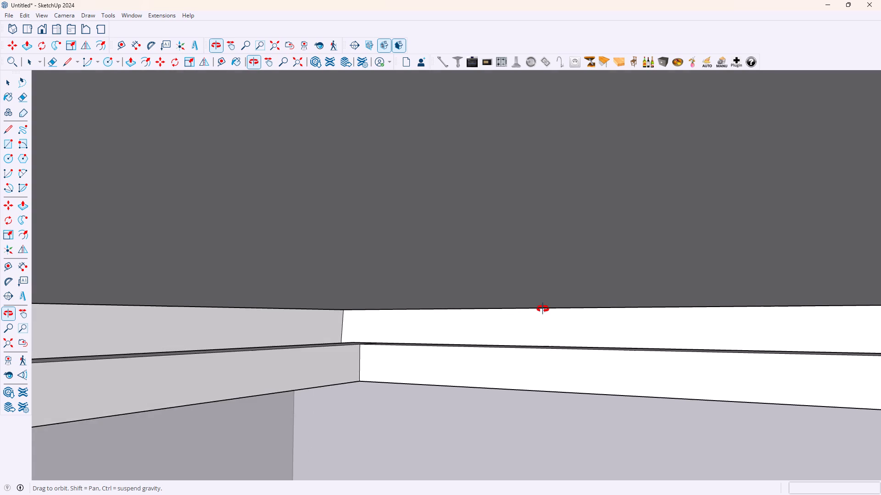
# Examine the raised lip around the recess's inner corner and the recess walls behind it.
pyautogui.moveTo(543, 309); pyautogui.dragTo(543, 309, button='middle')
pyautogui.scroll(10, 405, 335)
pyautogui.moveTo(277, 292); pyautogui.dragTo(283, 304, button='middle')
pyautogui.scroll(-13, 343, 331)
pyautogui.click(17, 316)
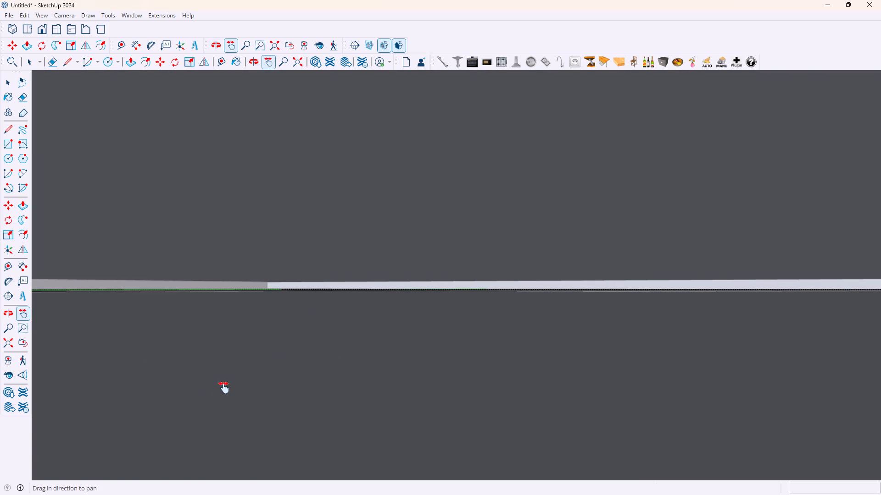
pyautogui.moveTo(230, 390); pyautogui.dragTo(237, 322)
pyautogui.moveTo(188, 421); pyautogui.dragTo(203, 236)
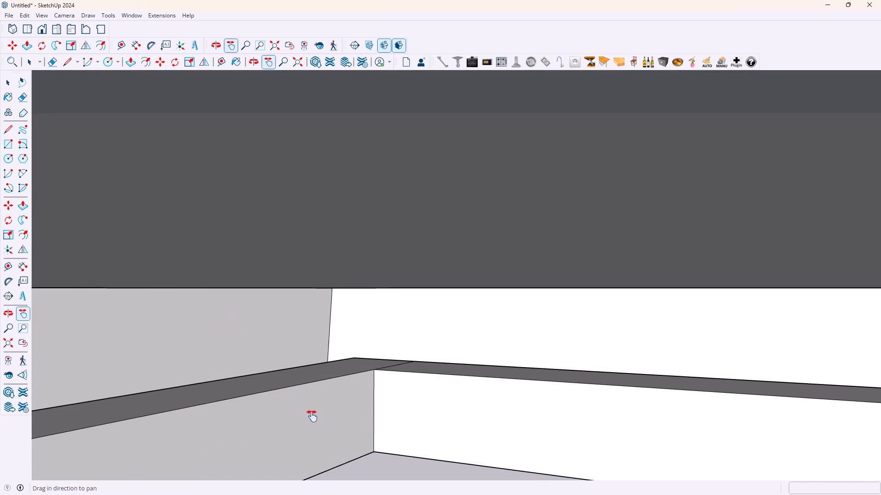
pyautogui.moveTo(316, 418); pyautogui.dragTo(339, 350)
pyautogui.scroll(9, 397, 288)
pyautogui.scroll(-1, 251, 269)
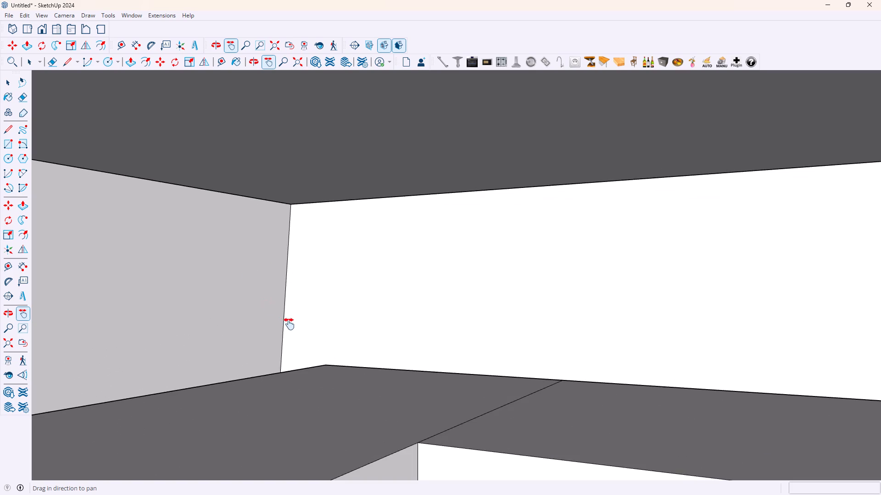
pyautogui.scroll(8, 291, 325)
pyautogui.scroll(-6, 292, 347)
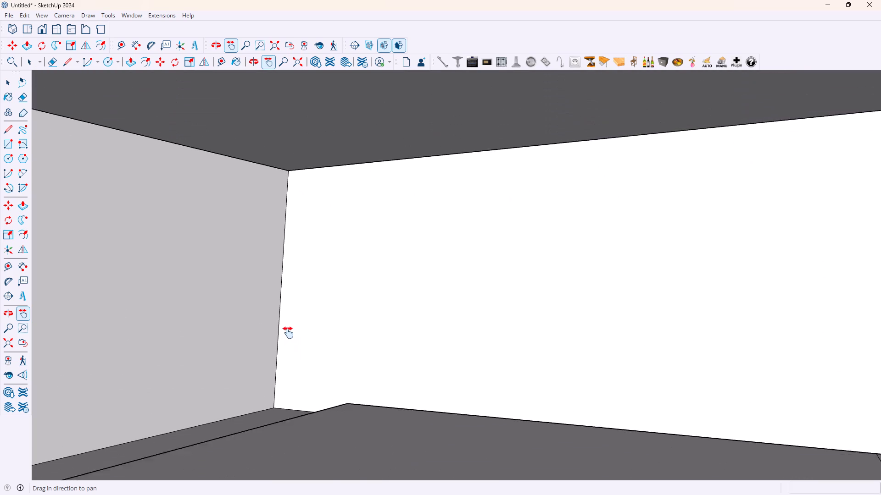
pyautogui.scroll(-1, 288, 333)
pyautogui.scroll(-20, 284, 335)
pyautogui.scroll(-3, 284, 335)
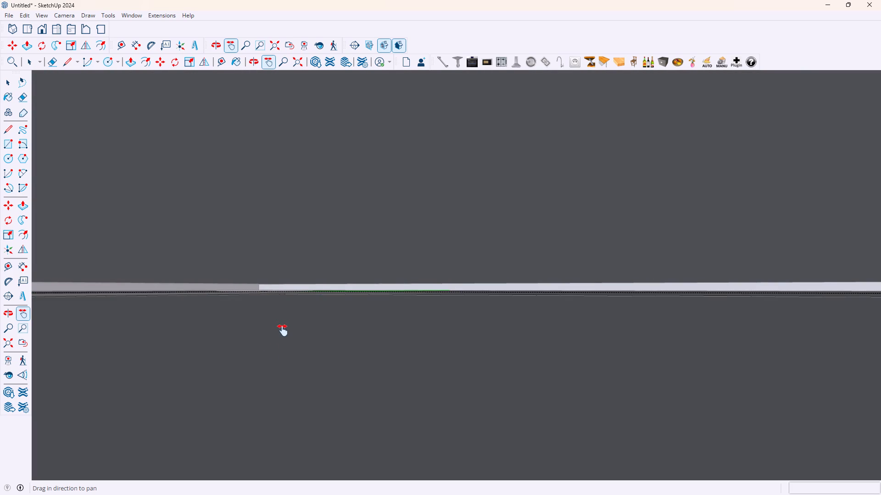
pyautogui.press('Escape')
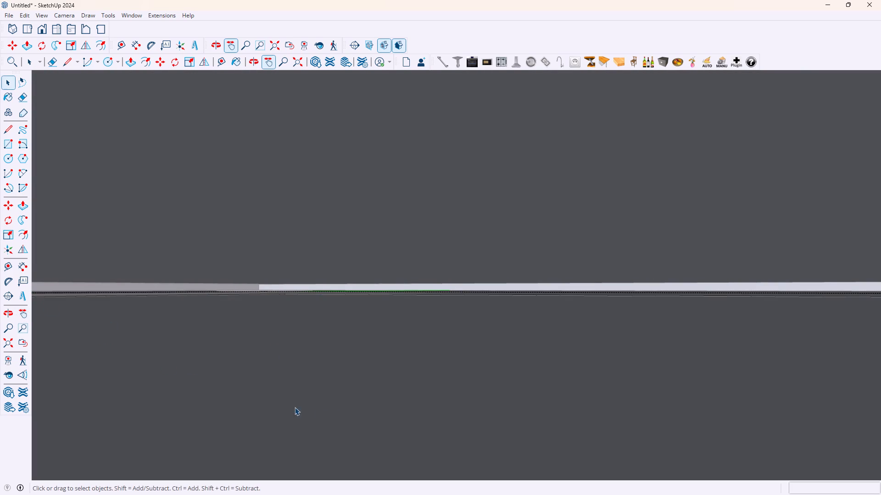
# Draw a 1 1/2" vertical line on the dropped band's stepped end face, from the recess's inner bottom corner to the top edge.
pyautogui.click(2, 344)
pyautogui.middleClick(493, 182)
pyautogui.scroll(7, 493, 182)
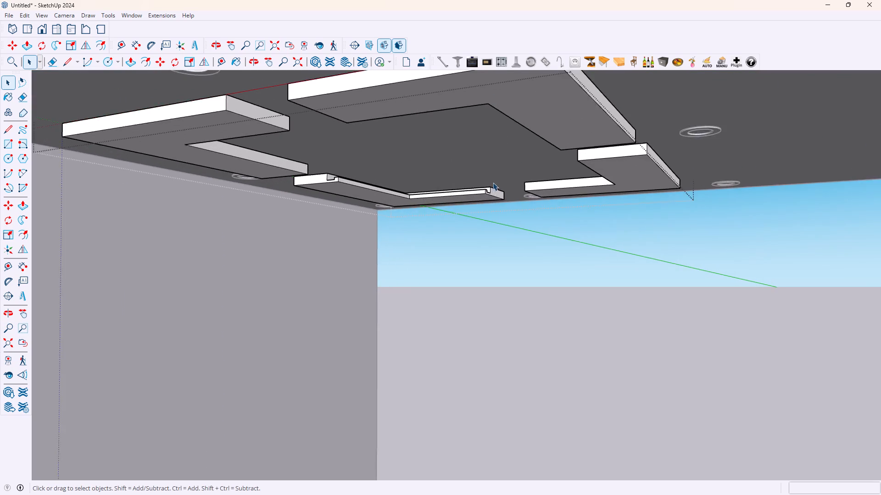
pyautogui.scroll(3, 493, 182)
pyautogui.scroll(9, 341, 176)
pyautogui.moveTo(339, 204); pyautogui.dragTo(409, 215, button='middle')
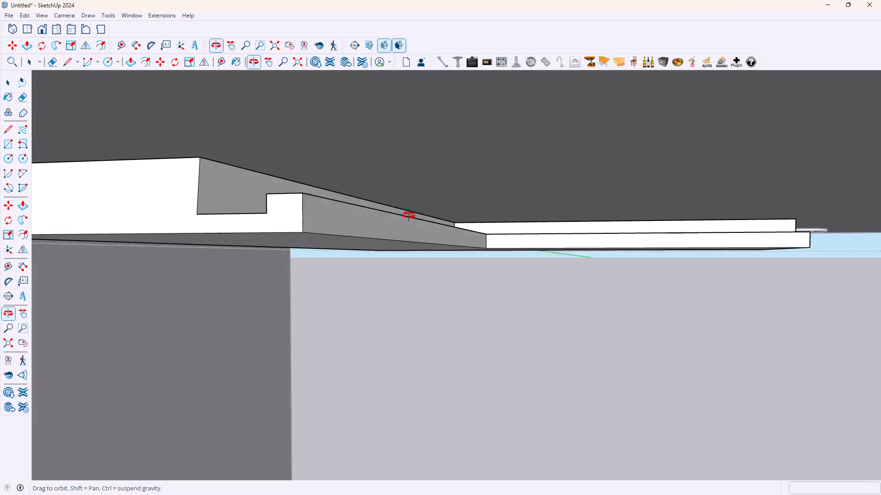
pyautogui.moveTo(409, 215); pyautogui.dragTo(429, 215, button='middle')
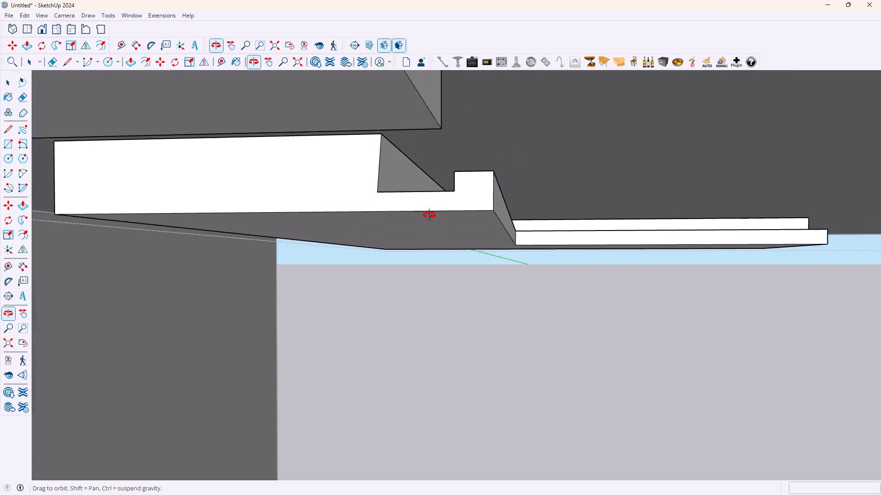
pyautogui.moveTo(429, 215); pyautogui.dragTo(419, 220, button='middle')
pyautogui.scroll(4, 402, 218)
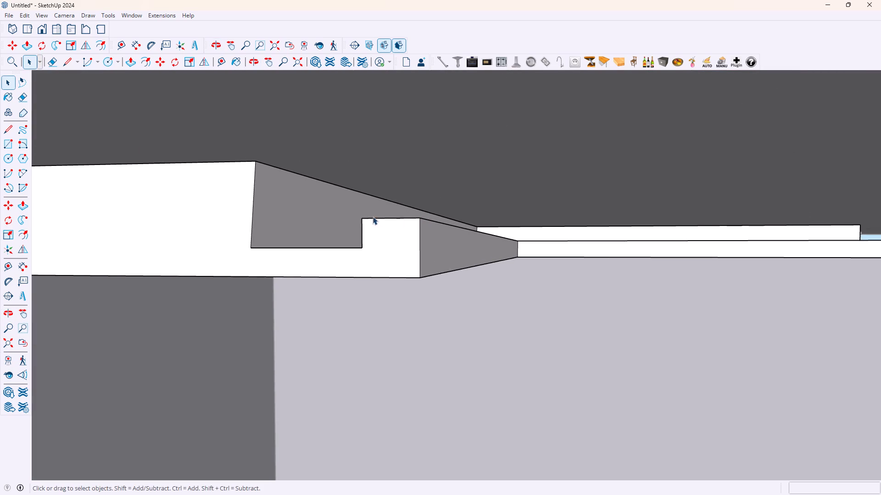
pyautogui.moveTo(373, 216); pyautogui.dragTo(394, 225, button='middle')
pyautogui.scroll(2, 394, 225)
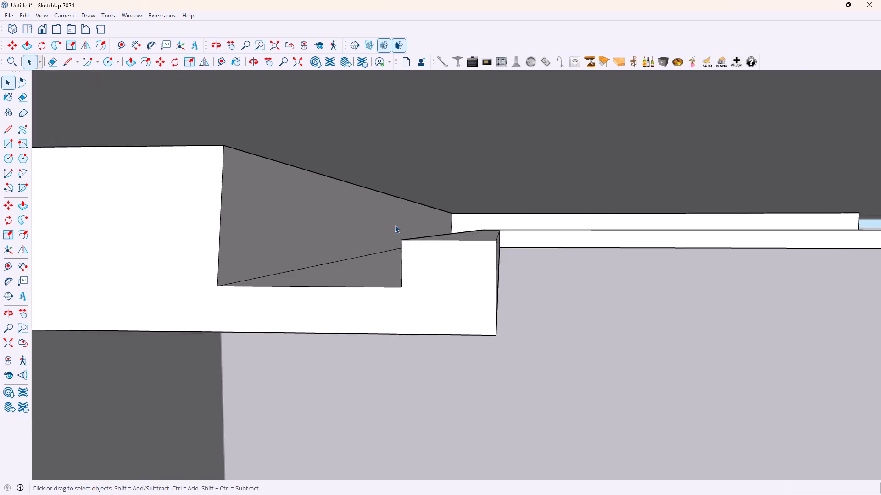
pyautogui.scroll(3, 395, 225)
pyautogui.scroll(-2, 390, 232)
pyautogui.moveTo(327, 236); pyautogui.dragTo(361, 233, button='middle')
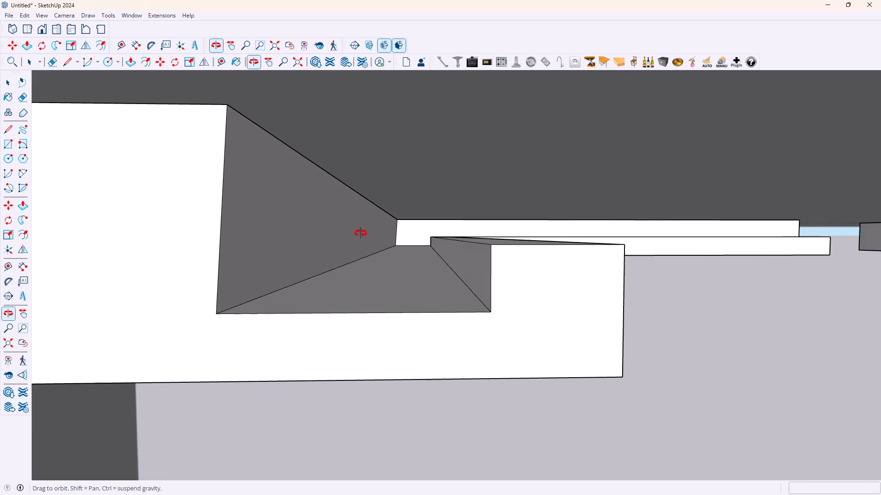
pyautogui.moveTo(361, 233); pyautogui.dragTo(385, 236, button='middle')
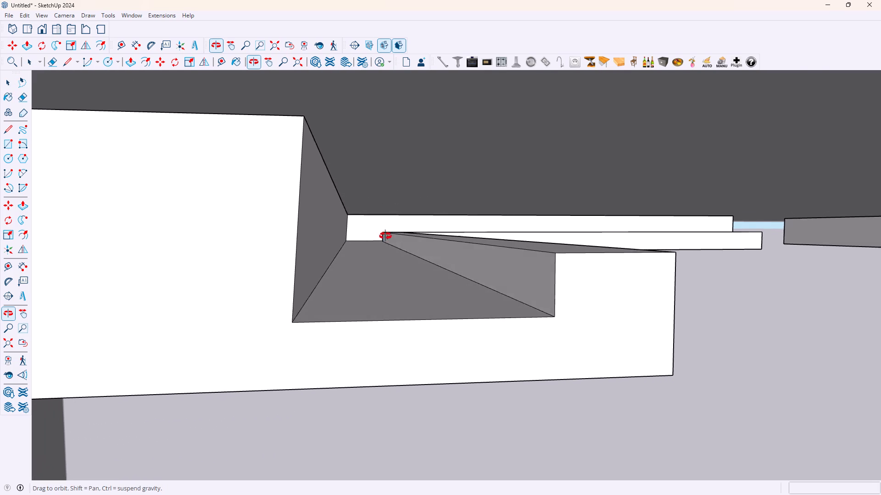
pyautogui.moveTo(385, 236); pyautogui.dragTo(387, 237, button='middle')
pyautogui.scroll(1, 388, 237)
pyautogui.scroll(-2, 383, 238)
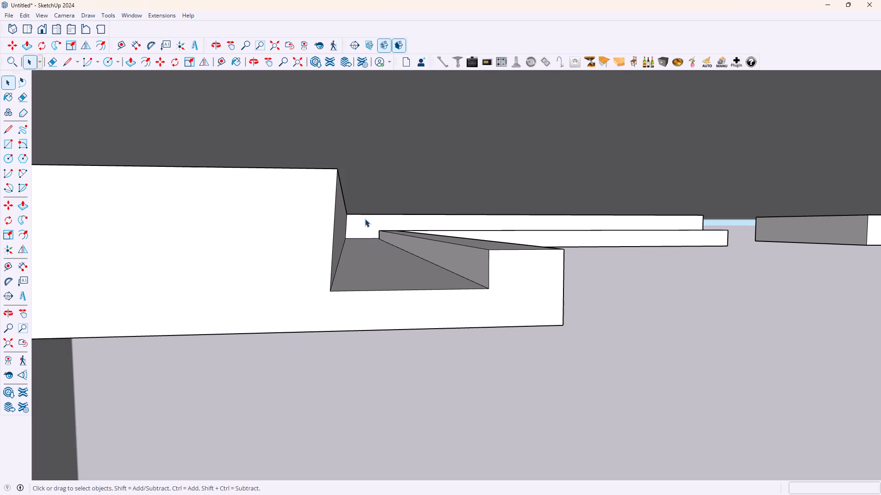
pyautogui.press('l')
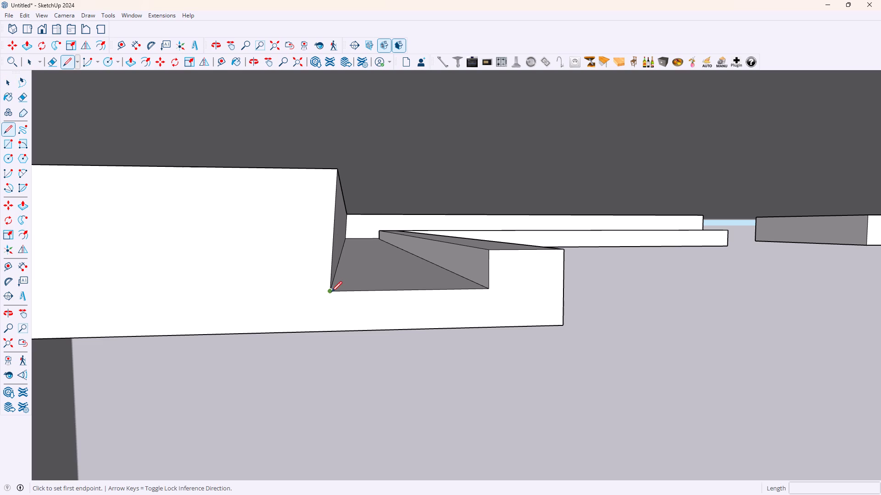
pyautogui.click(331, 292)
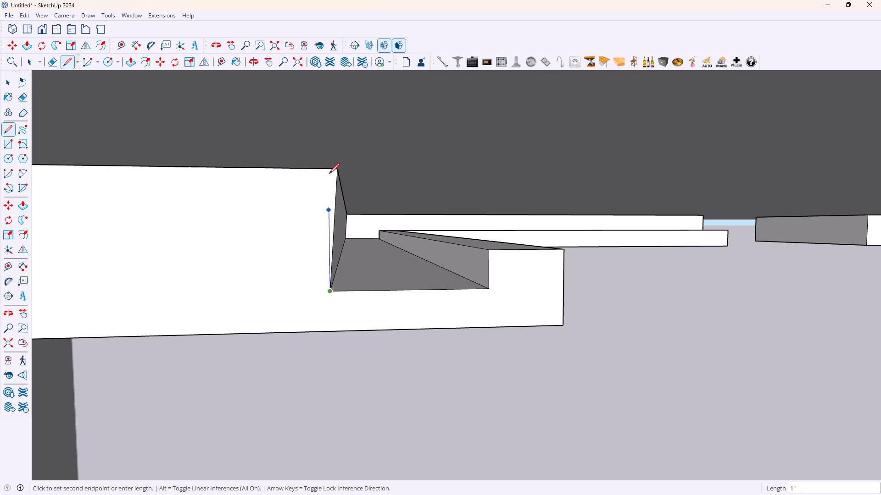
pyautogui.click(326, 170)
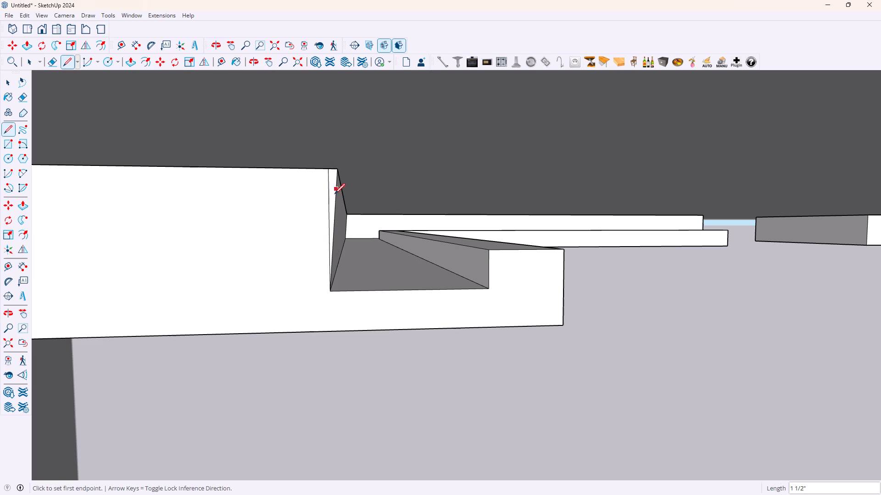
# Push the thin triangular sliver on the dropped band's stepped end face along the recess wall to the channel's far end wall.
pyautogui.press('p')
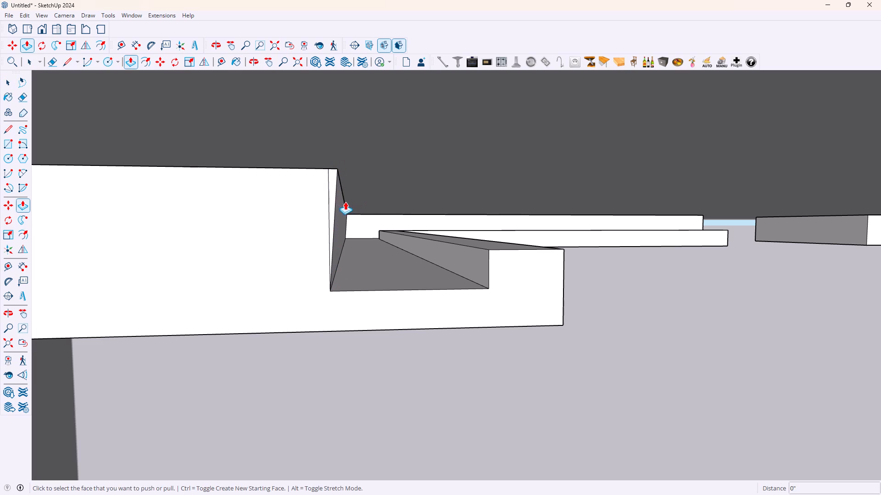
pyautogui.click(333, 183)
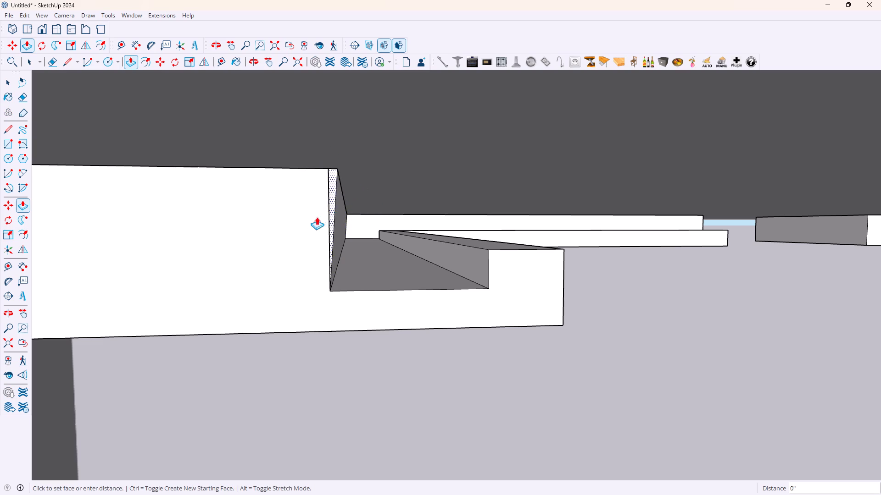
pyautogui.doubleClick(333, 176)
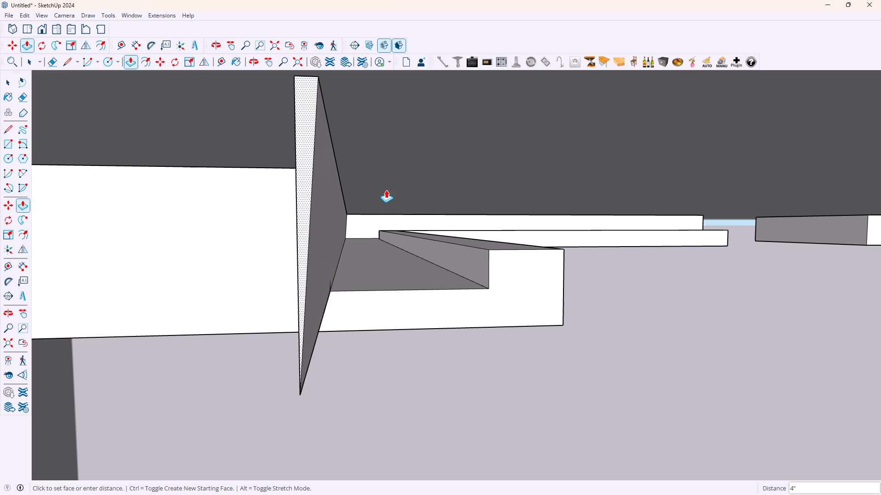
pyautogui.scroll(3, 354, 197)
pyautogui.middleClick(354, 197)
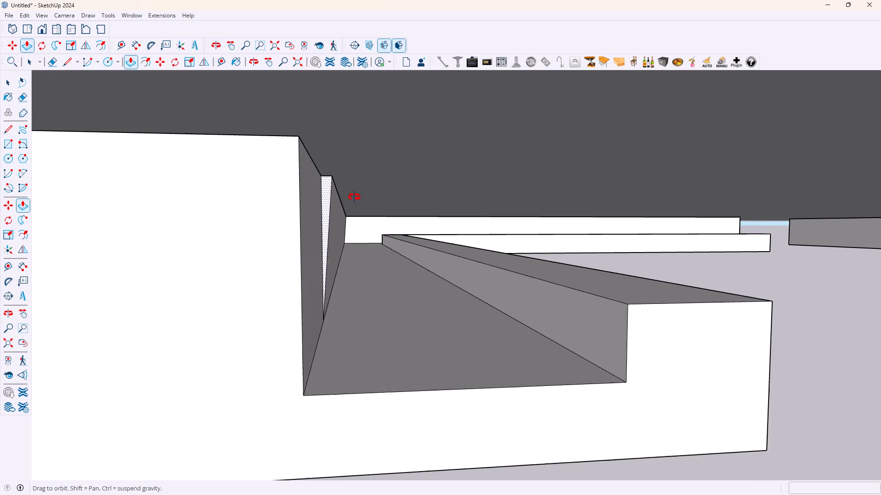
pyautogui.scroll(8, 354, 197)
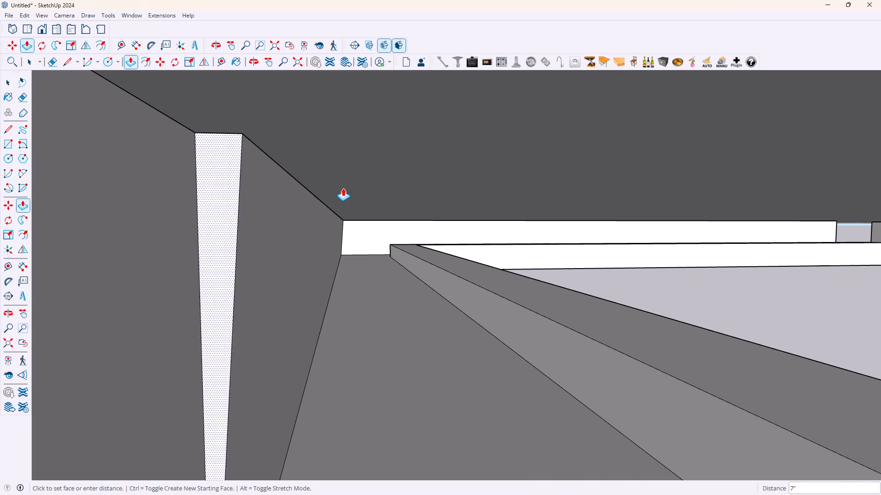
pyautogui.scroll(6, 347, 190)
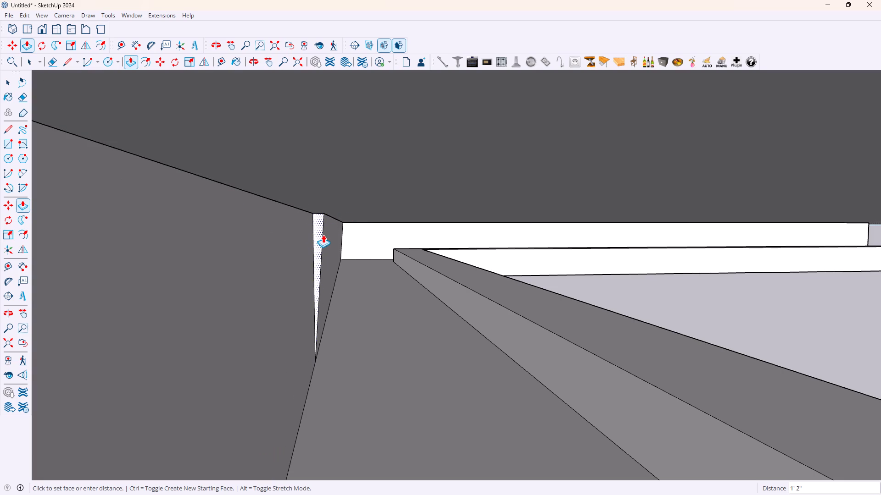
pyautogui.scroll(11, 323, 235)
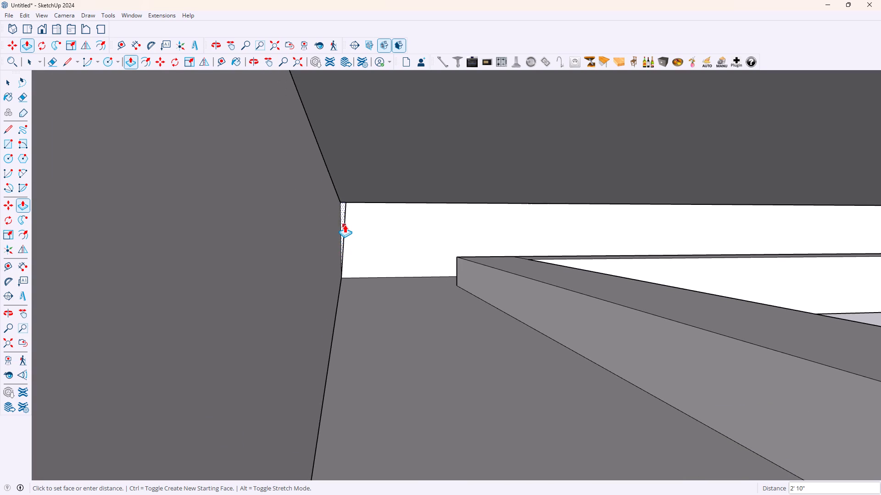
pyautogui.click(345, 225)
# Delete the leftover slanted edge on the recess's far end wall.
pyautogui.scroll(16, 345, 225)
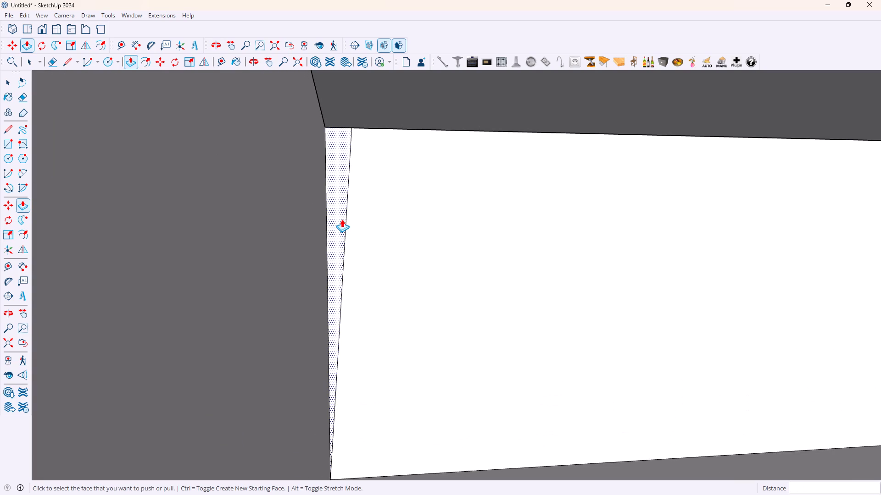
pyautogui.press('space')
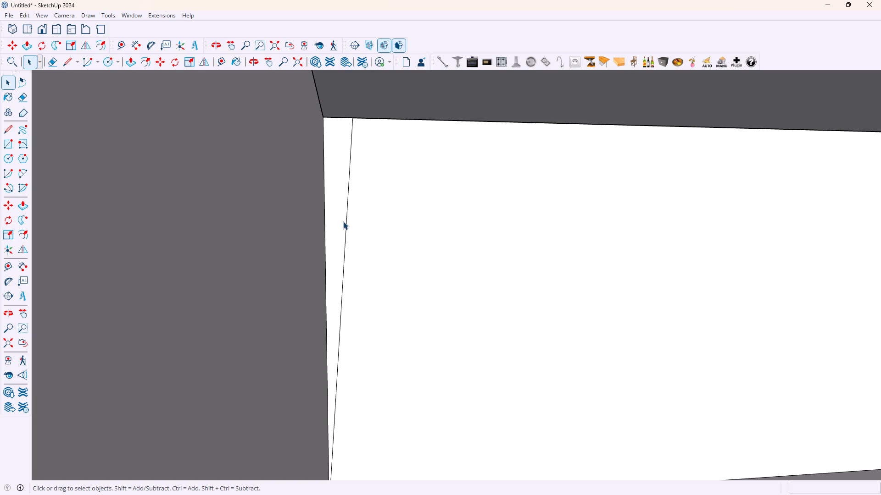
pyautogui.click(346, 222)
pyautogui.press('Delete')
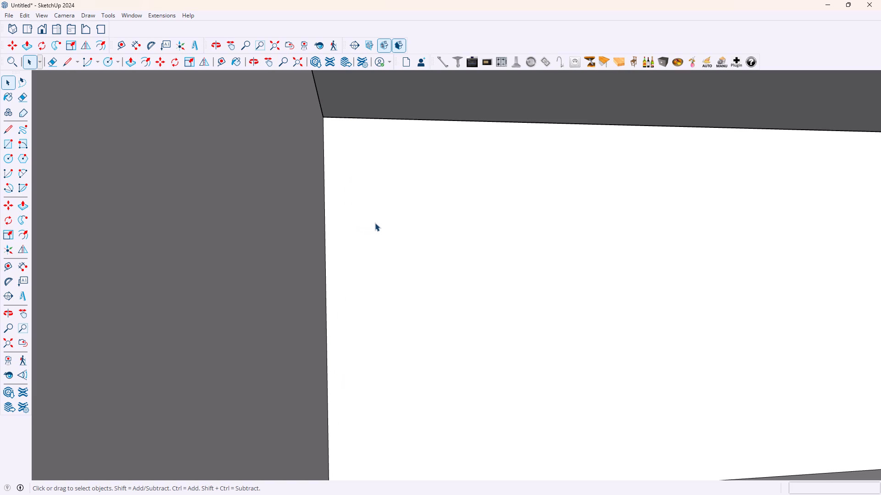
# Examine the recessed dropped band from inside the channel and from below, along the arm up to its stepped end.
pyautogui.scroll(-11, 379, 219)
pyautogui.scroll(1, 424, 218)
pyautogui.moveTo(426, 219); pyautogui.dragTo(399, 220, button='middle')
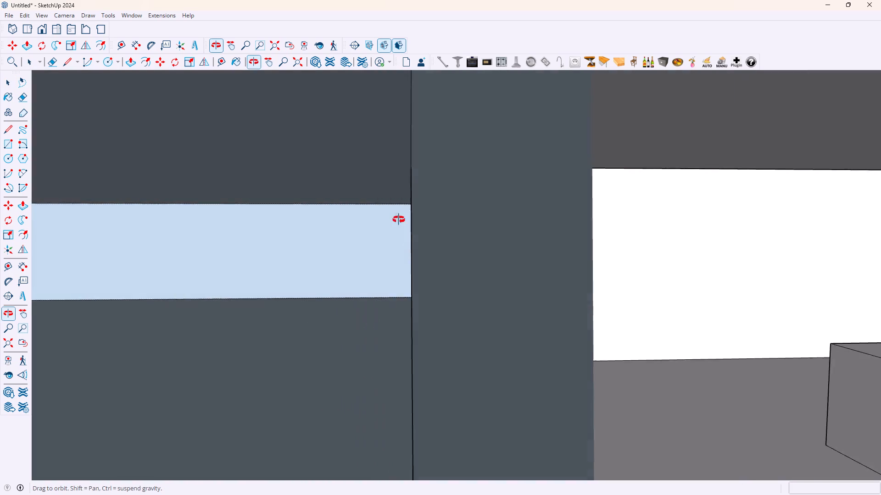
pyautogui.moveTo(399, 220); pyautogui.dragTo(367, 219, button='middle')
pyautogui.scroll(-4, 524, 197)
pyautogui.moveTo(665, 241); pyautogui.dragTo(625, 243, button='middle')
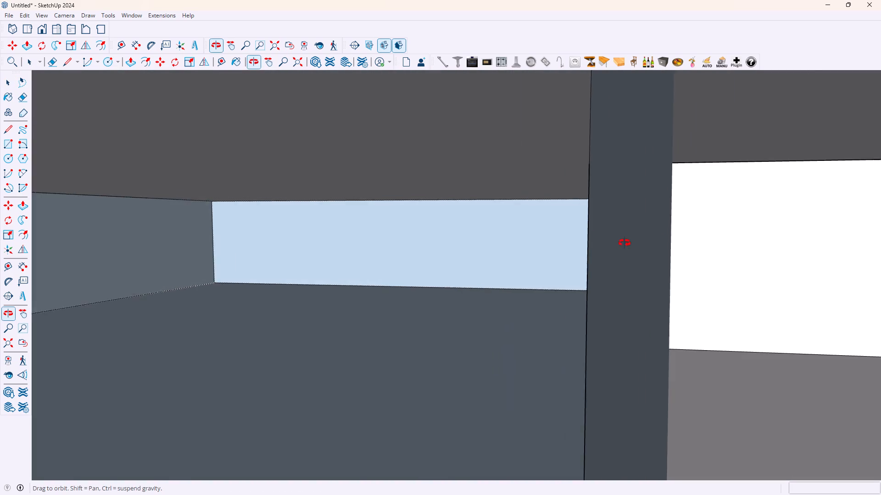
pyautogui.moveTo(625, 243); pyautogui.dragTo(606, 249, button='middle')
pyautogui.click(6, 339)
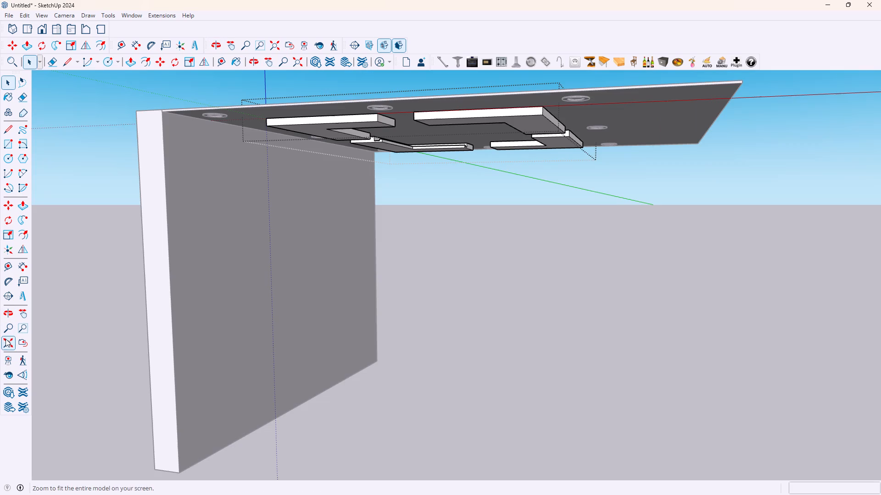
pyautogui.scroll(3, 474, 212)
pyautogui.scroll(7, 397, 132)
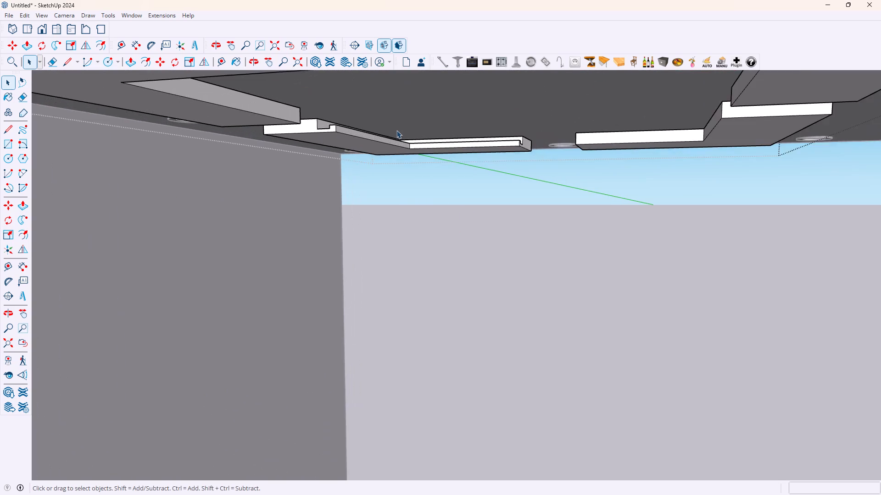
pyautogui.scroll(3, 396, 130)
pyautogui.scroll(3, 569, 172)
pyautogui.scroll(4, 624, 168)
pyautogui.middleClick(608, 160)
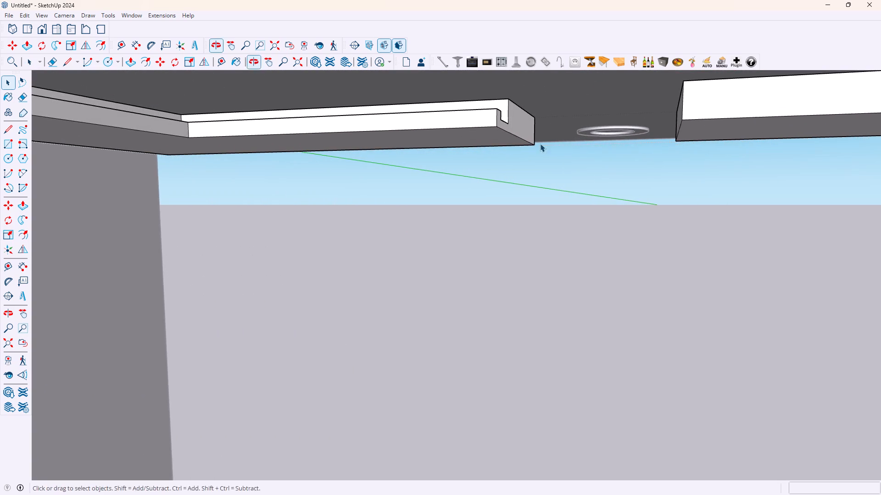
pyautogui.moveTo(541, 143); pyautogui.dragTo(516, 169, button='middle')
pyautogui.scroll(1, 541, 143)
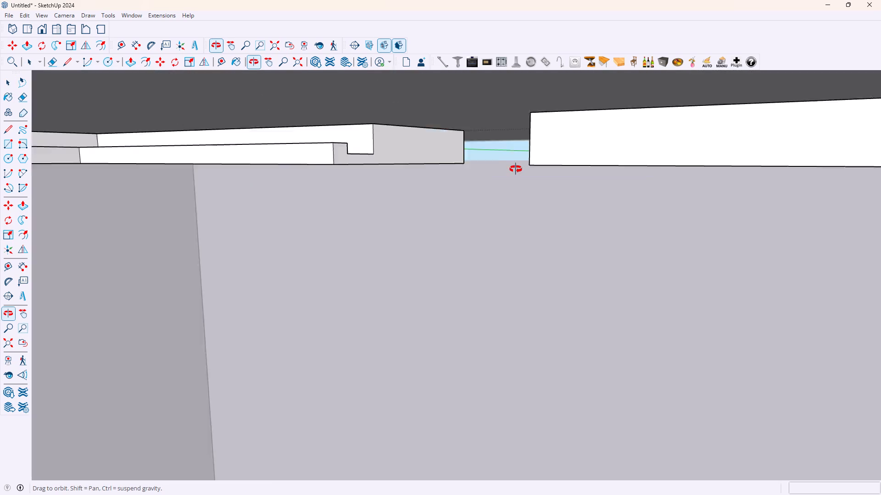
pyautogui.moveTo(516, 169); pyautogui.dragTo(560, 157, button='middle')
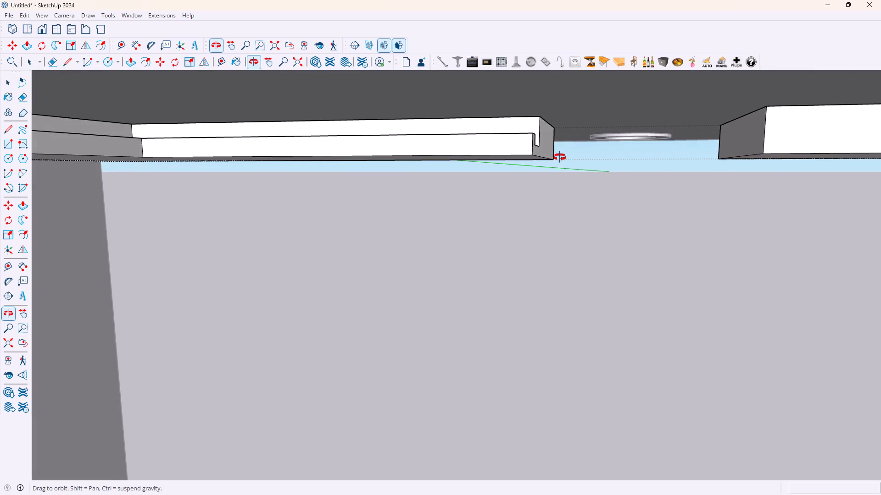
pyautogui.moveTo(560, 157); pyautogui.dragTo(559, 157, button='middle')
pyautogui.scroll(-3, 287, 146)
pyautogui.scroll(3, 234, 137)
pyautogui.scroll(1, 194, 149)
pyautogui.moveTo(194, 150); pyautogui.dragTo(190, 150, button='middle')
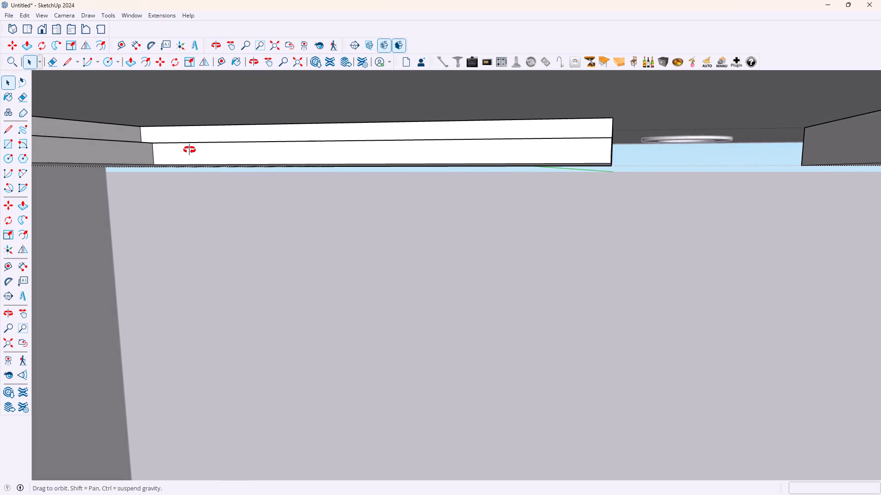
pyautogui.moveTo(190, 150); pyautogui.dragTo(165, 153, button='middle')
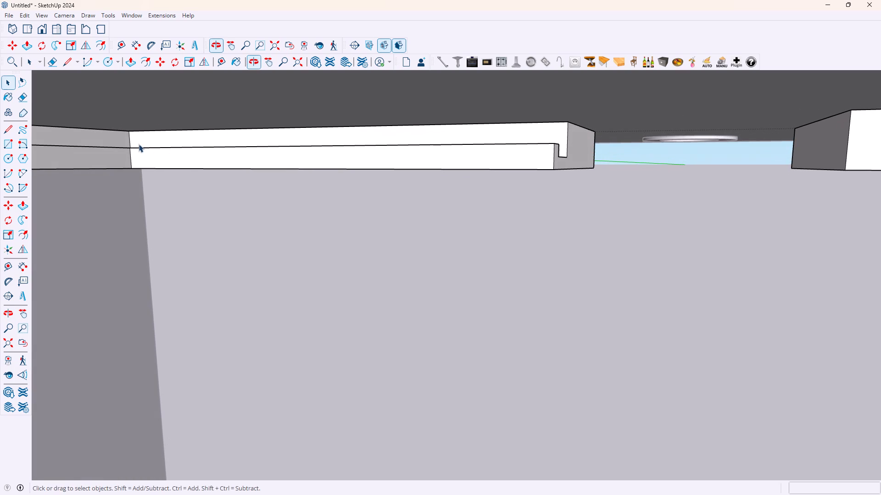
# Examine the inner corner of the recessed dropped band, where the lip and recess walls of both arms meet.
pyautogui.scroll(13, 128, 140)
pyautogui.scroll(-11, 167, 168)
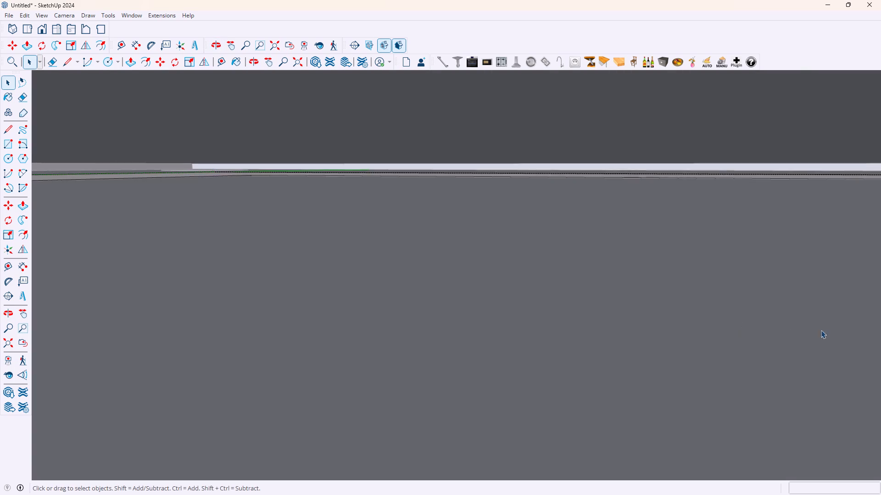
pyautogui.scroll(4, 819, 312)
pyautogui.moveTo(570, 289); pyautogui.dragTo(506, 223, button='middle')
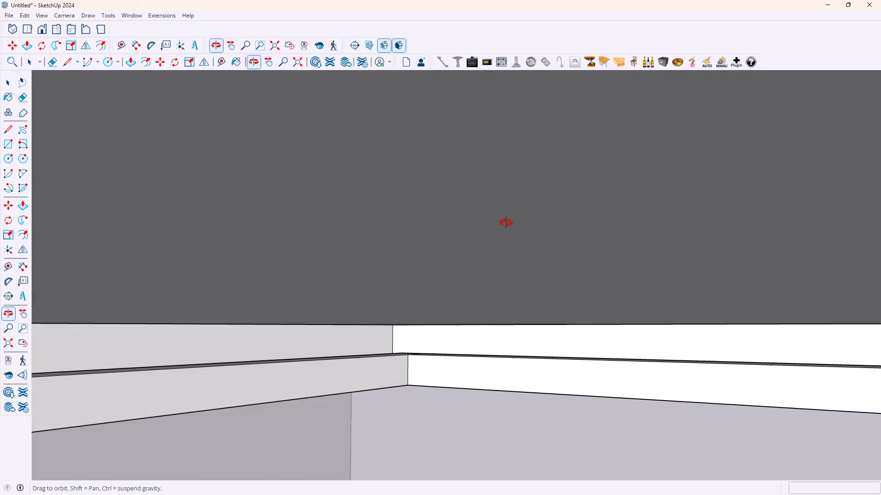
pyautogui.moveTo(506, 223); pyautogui.dragTo(506, 223, button='middle')
pyautogui.scroll(4, 607, 403)
pyautogui.scroll(4, 467, 352)
pyautogui.scroll(1, 389, 345)
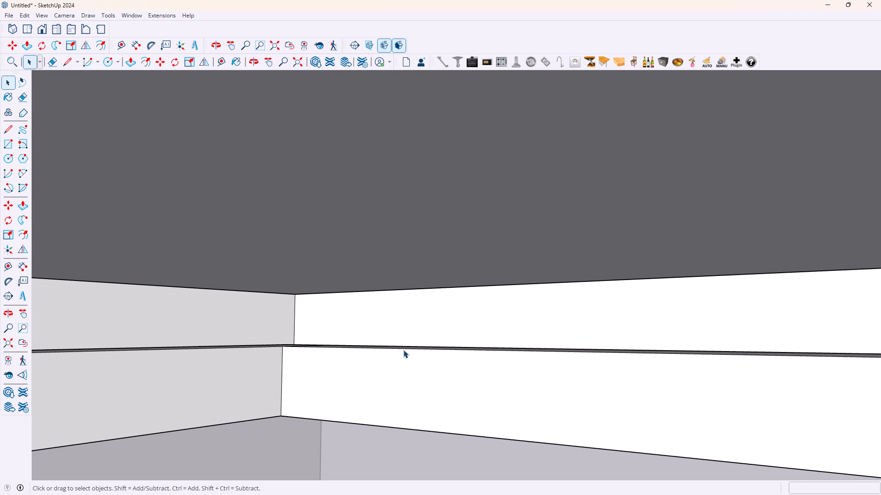
pyautogui.moveTo(406, 350); pyautogui.dragTo(449, 340, button='middle')
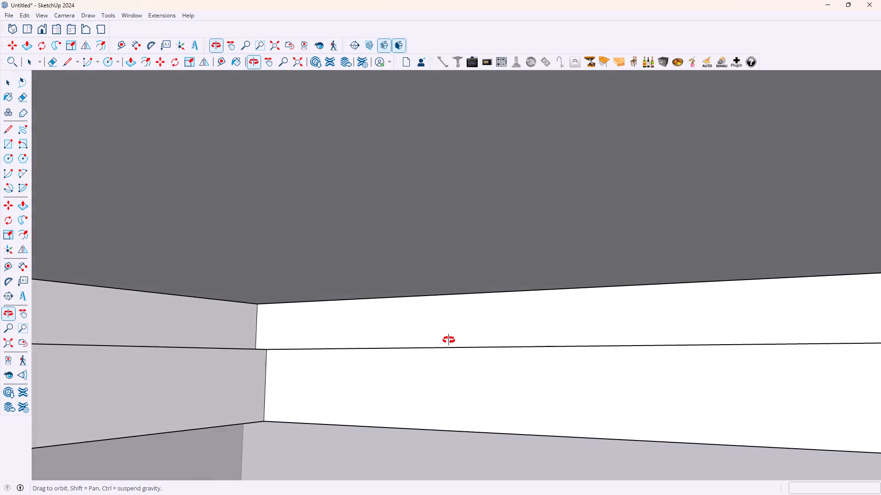
pyautogui.moveTo(449, 340); pyautogui.dragTo(422, 353, button='middle')
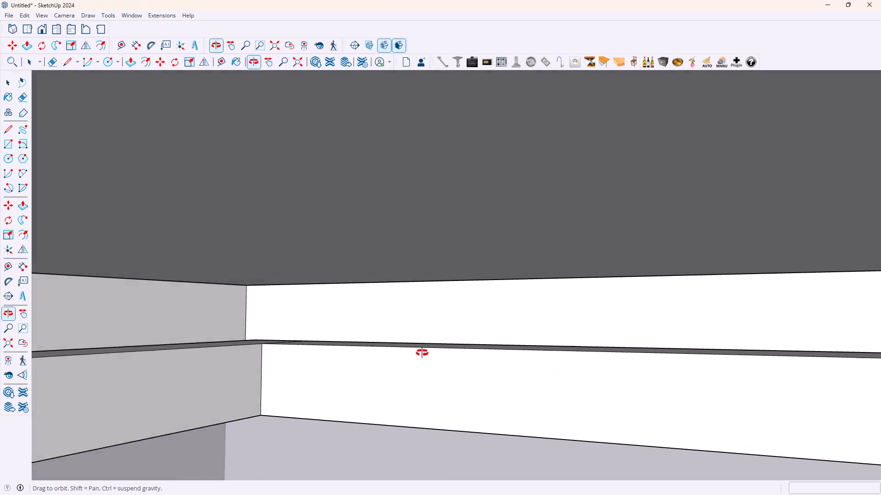
pyautogui.moveTo(422, 353); pyautogui.dragTo(309, 351, button='middle')
pyautogui.scroll(-12, 390, 366)
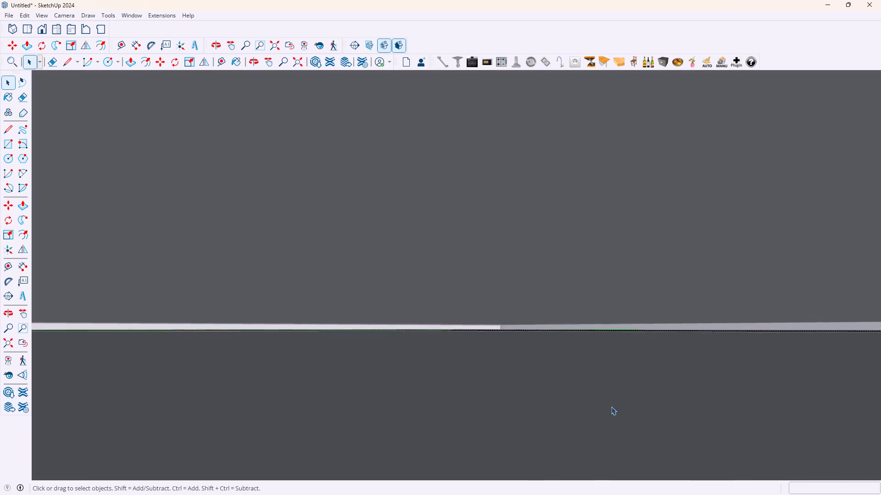
pyautogui.scroll(-4, 611, 407)
pyautogui.moveTo(624, 445); pyautogui.dragTo(583, 446, button='middle')
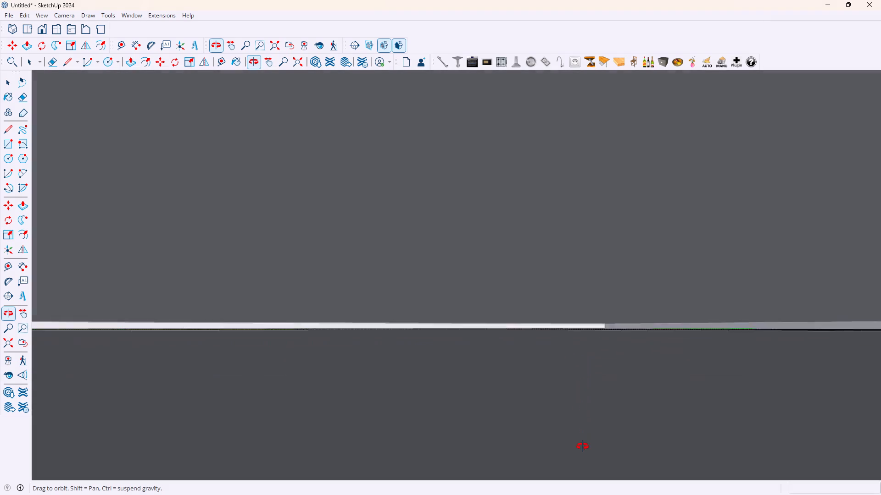
pyautogui.moveTo(583, 446); pyautogui.dragTo(576, 444, button='middle')
pyautogui.click(13, 345)
# Examine the stepped profile and recess channel at the recessed band's other end, and the band within the whole ceiling.
pyautogui.scroll(2, 513, 215)
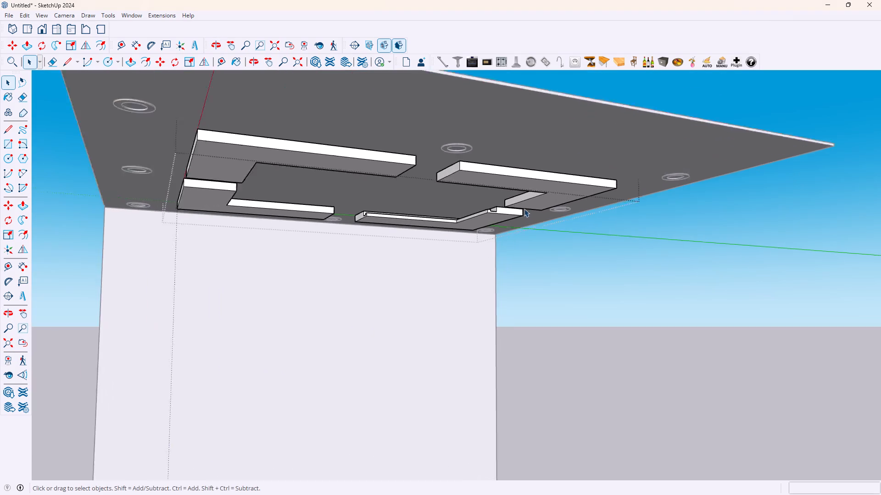
pyautogui.scroll(13, 524, 209)
pyautogui.moveTo(511, 229); pyautogui.dragTo(459, 238, button='middle')
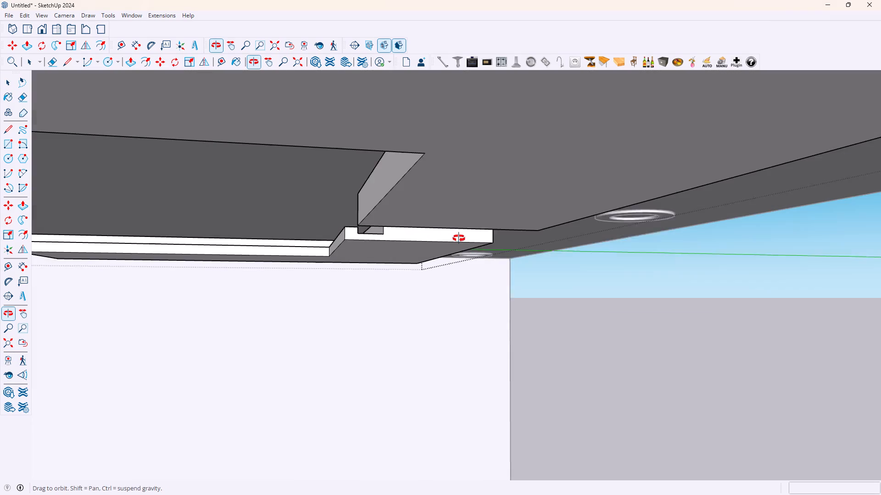
pyautogui.moveTo(459, 238); pyautogui.dragTo(459, 238, button='middle')
pyautogui.scroll(8, 379, 235)
pyautogui.moveTo(351, 232); pyautogui.dragTo(353, 265, button='middle')
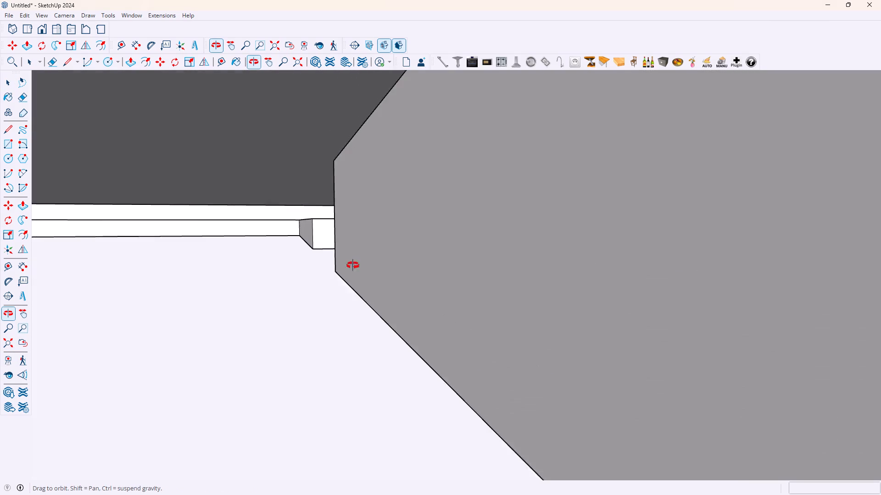
pyautogui.moveTo(353, 265); pyautogui.dragTo(372, 270, button='middle')
pyautogui.scroll(10, 351, 236)
pyautogui.middleClick(351, 235)
pyautogui.scroll(1, 398, 253)
pyautogui.moveTo(400, 254); pyautogui.dragTo(348, 255, button='middle')
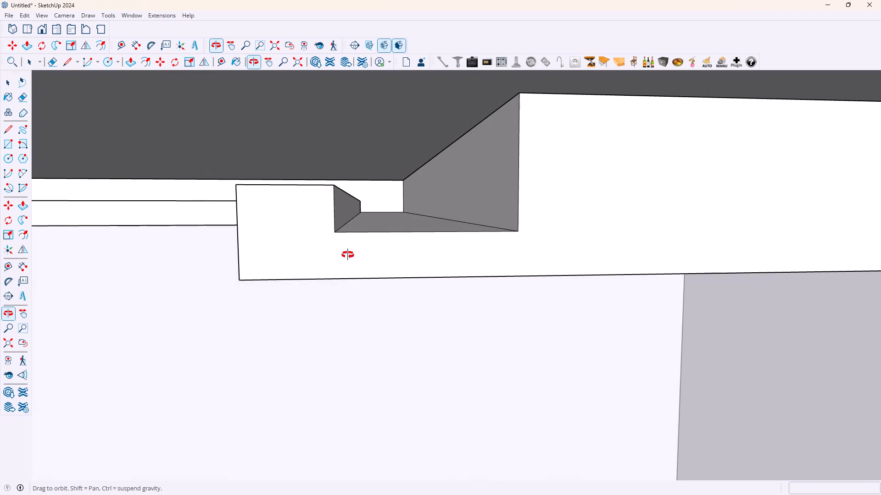
pyautogui.moveTo(348, 255); pyautogui.dragTo(362, 259, button='middle')
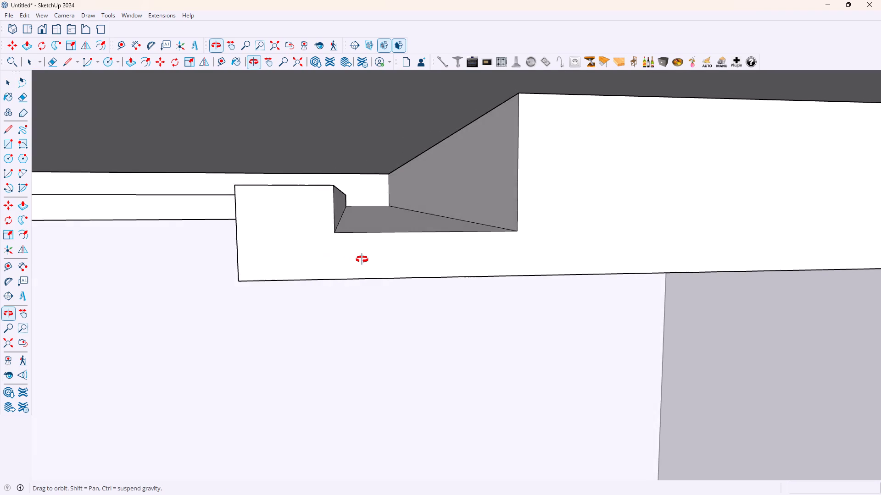
pyautogui.moveTo(362, 259); pyautogui.dragTo(394, 265, button='middle')
pyautogui.scroll(-6, 443, 262)
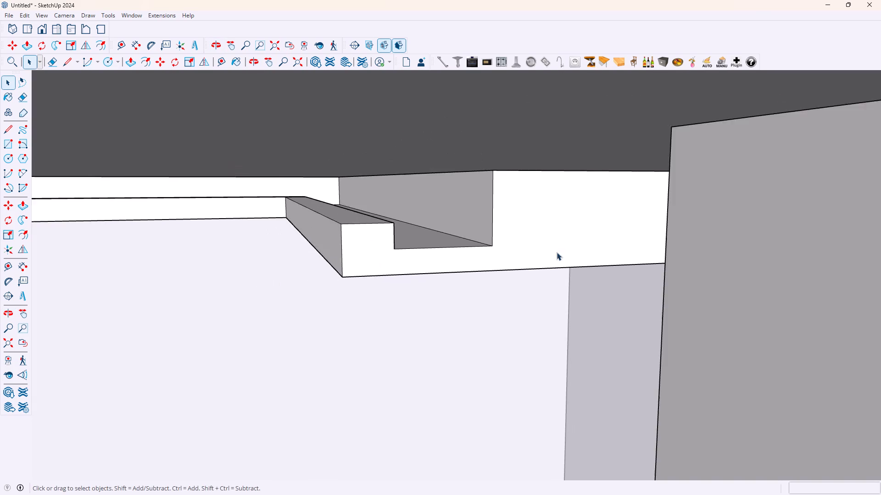
pyautogui.scroll(-4, 557, 252)
pyautogui.scroll(4, 415, 292)
pyautogui.moveTo(416, 292); pyautogui.dragTo(425, 290, button='middle')
pyautogui.scroll(3, 443, 301)
pyautogui.moveTo(452, 316); pyautogui.dragTo(532, 246, button='middle')
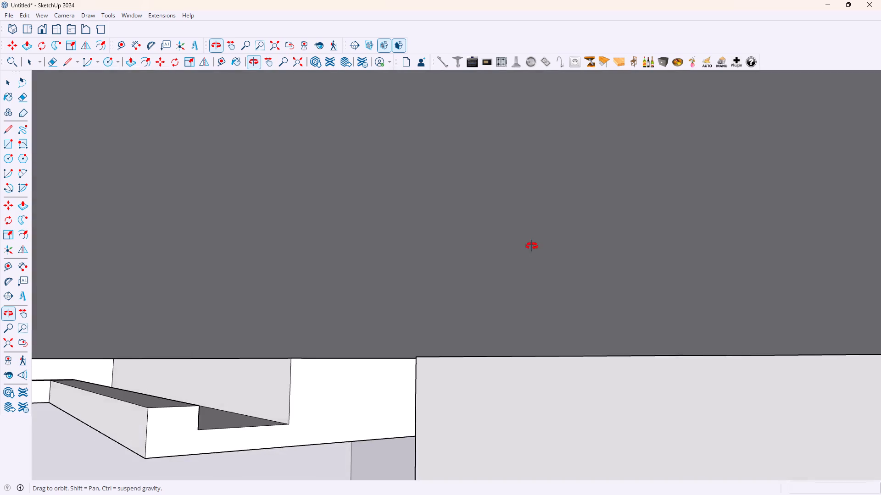
pyautogui.moveTo(532, 246); pyautogui.dragTo(623, 250, button='middle')
pyautogui.scroll(-5, 292, 411)
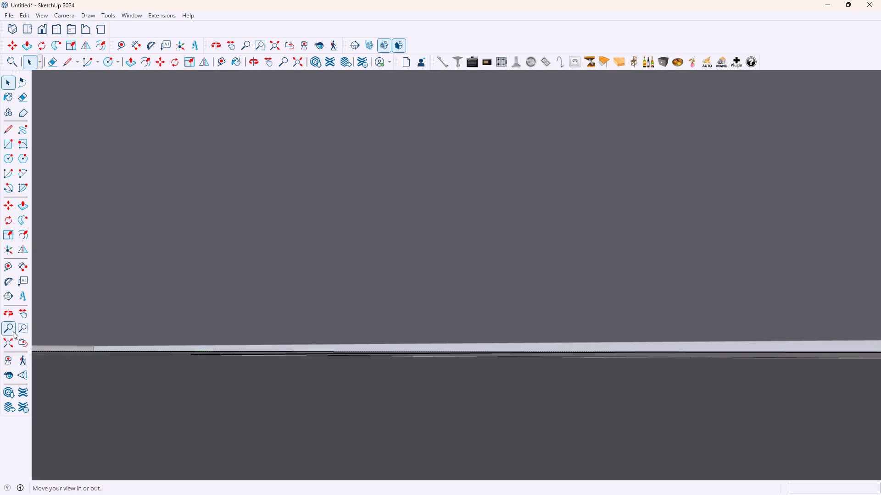
pyautogui.click(8, 342)
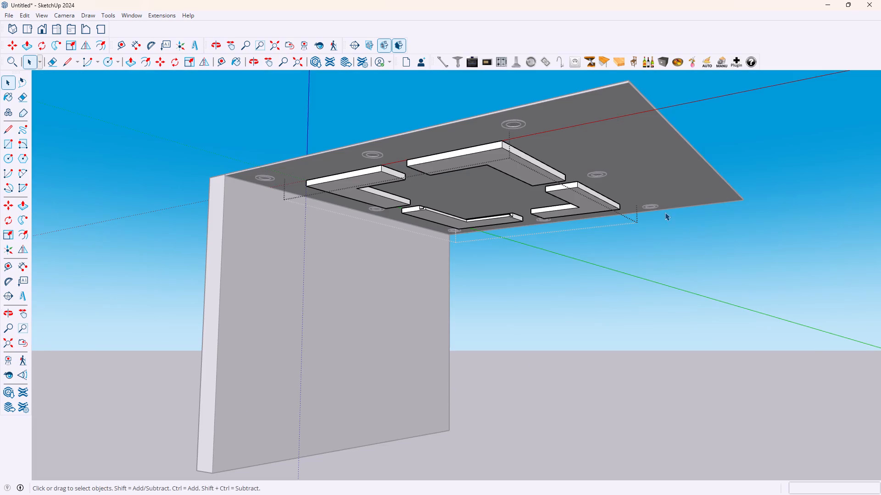
pyautogui.scroll(9, 606, 177)
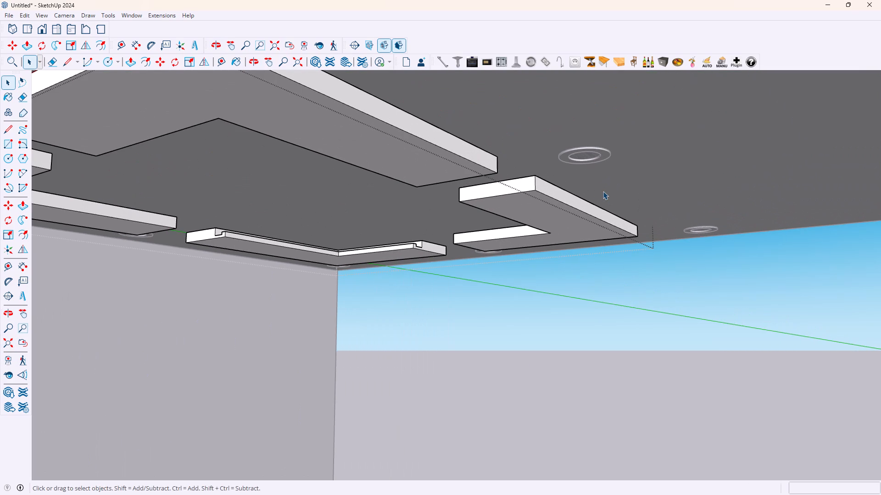
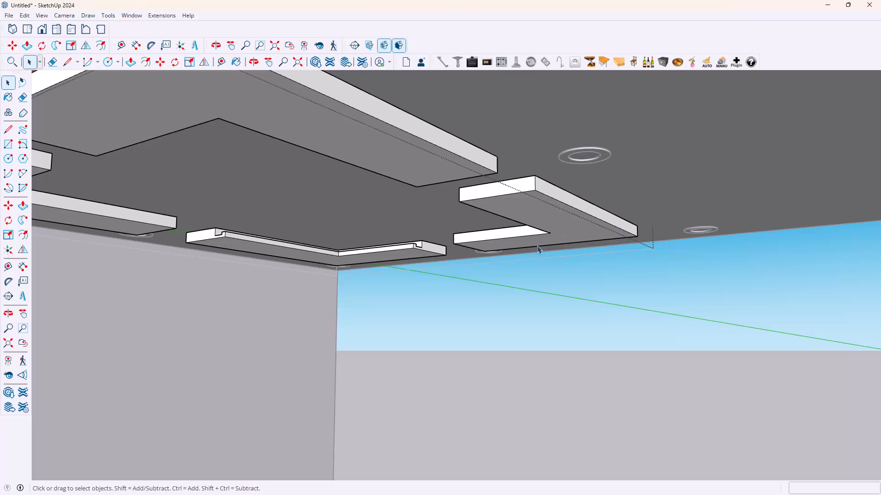
# Leave the open ceiling group's editing context so the whole model is active again.
pyautogui.click(520, 330)
pyautogui.click(520, 330)
pyautogui.rightClick(520, 330)
pyautogui.rightClick(470, 324)
pyautogui.click(545, 291)
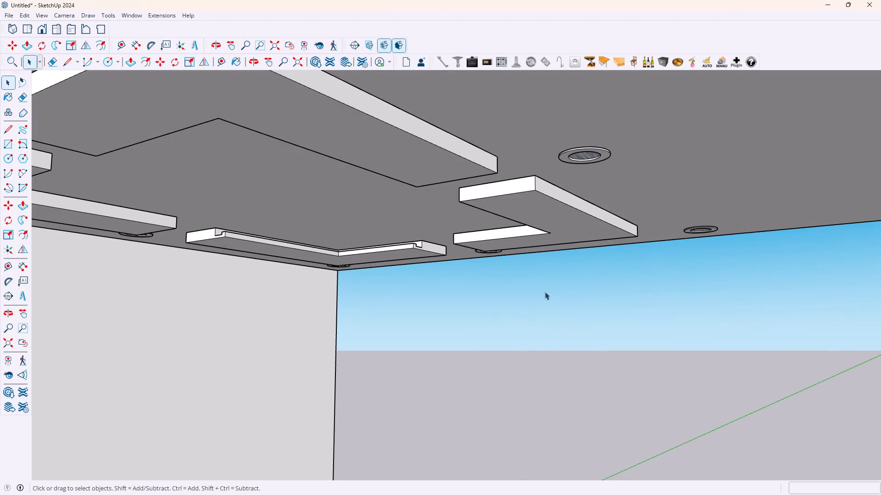
# Examine the grooved corner ceiling panel and the gap to the neighbouring L-shaped panel up close, finishing with the whole model in view.
pyautogui.scroll(3, 512, 251)
pyautogui.scroll(3, 465, 243)
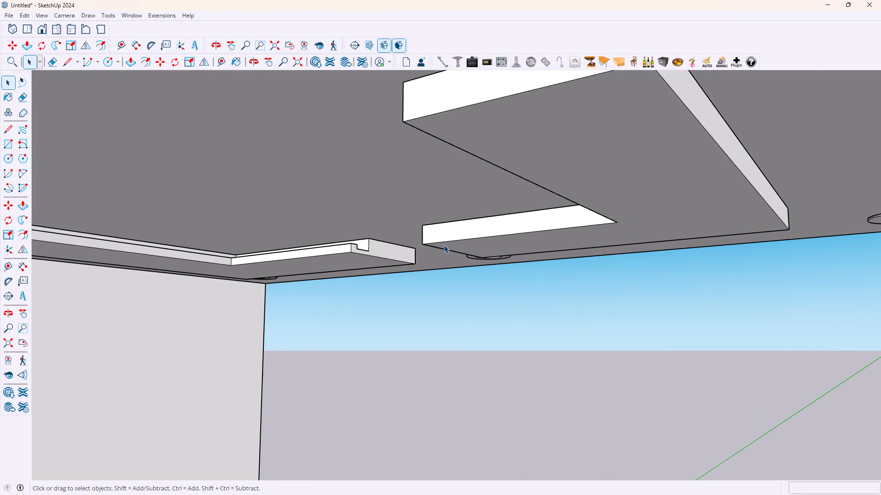
pyautogui.scroll(4, 423, 254)
pyautogui.moveTo(420, 272); pyautogui.dragTo(501, 288, button='middle')
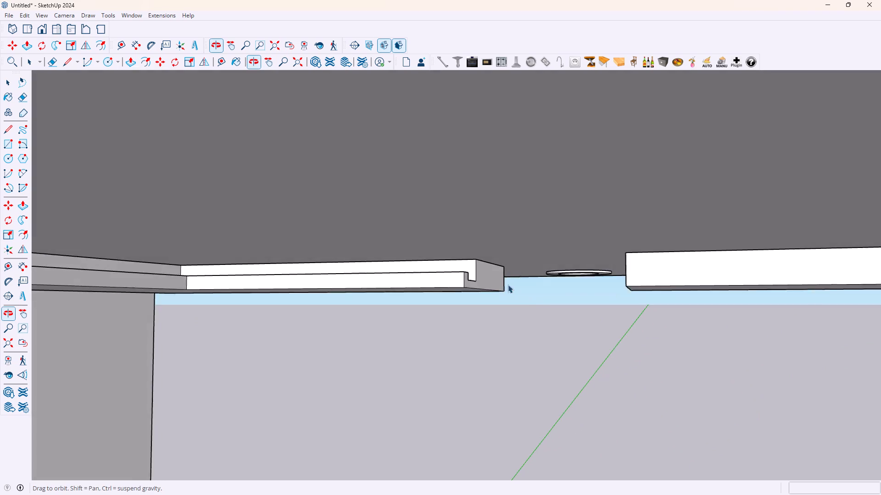
pyautogui.scroll(4, 649, 365)
pyautogui.moveTo(598, 338); pyautogui.dragTo(752, 356, button='middle')
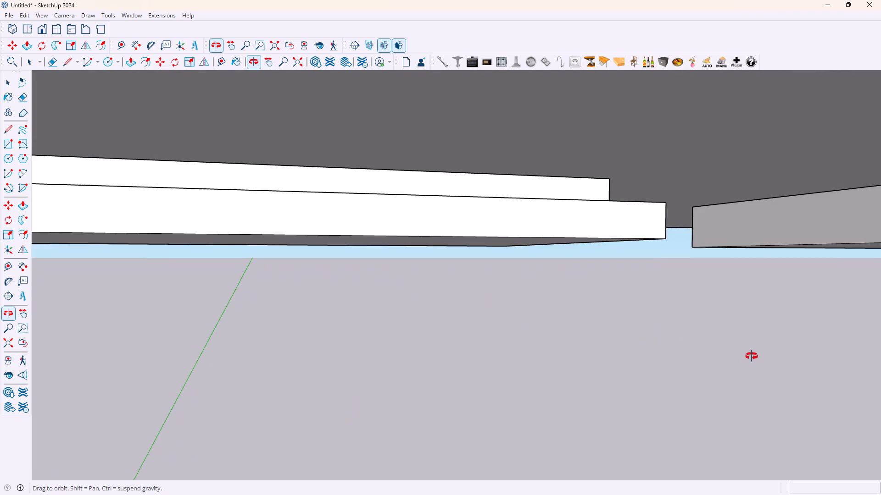
pyautogui.moveTo(752, 356); pyautogui.dragTo(752, 355, button='middle')
pyautogui.scroll(-4, 741, 344)
pyautogui.scroll(16, 872, 347)
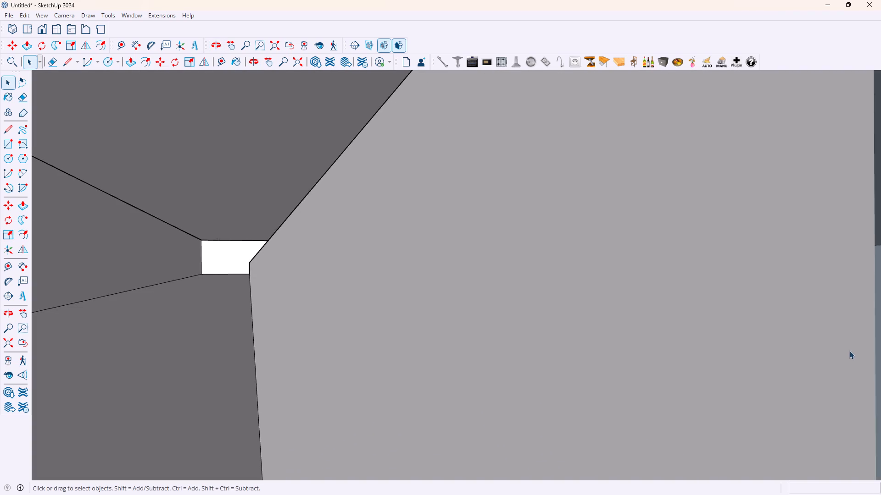
pyautogui.scroll(20, 849, 351)
pyautogui.scroll(8, 849, 351)
pyautogui.middleClick(848, 354)
pyautogui.middleClick(848, 355)
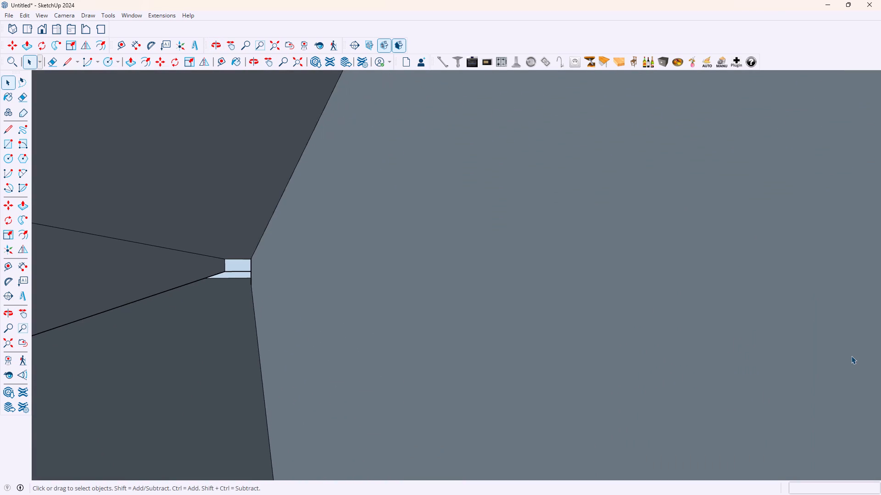
pyautogui.scroll(16, 851, 356)
pyautogui.scroll(-4, 853, 352)
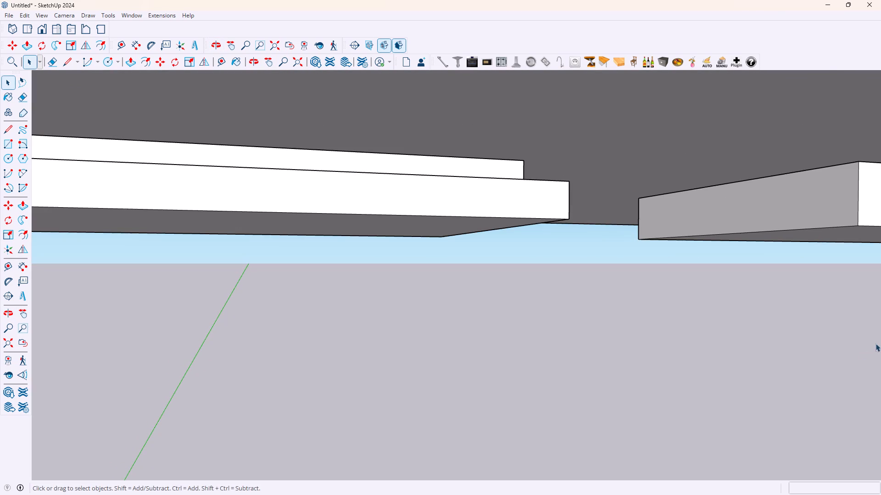
pyautogui.moveTo(809, 318); pyautogui.dragTo(676, 350, button='middle')
pyautogui.moveTo(677, 350); pyautogui.dragTo(679, 346, button='middle')
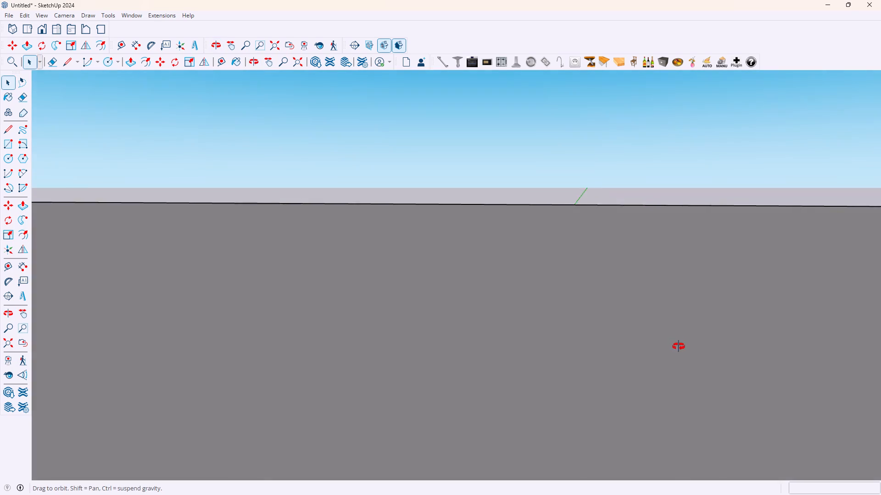
pyautogui.moveTo(679, 346); pyautogui.dragTo(688, 304, button='middle')
pyautogui.moveTo(588, 445); pyautogui.dragTo(581, 426, button='middle')
pyautogui.click(4, 341)
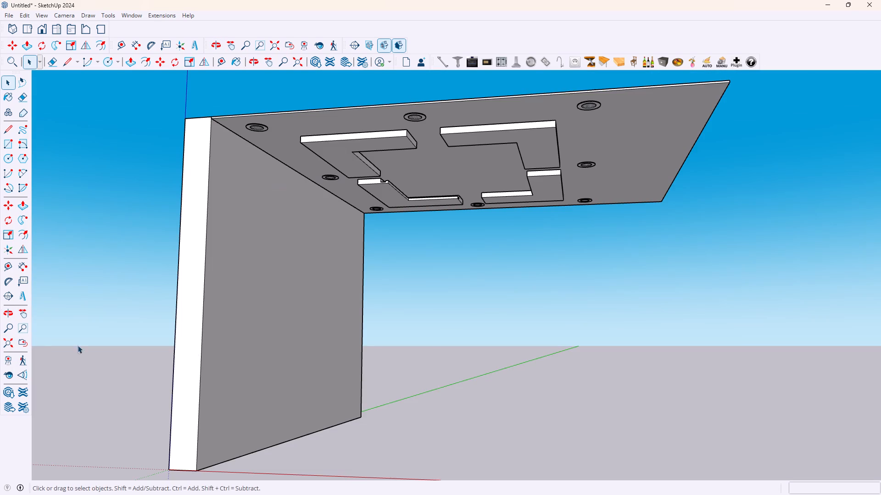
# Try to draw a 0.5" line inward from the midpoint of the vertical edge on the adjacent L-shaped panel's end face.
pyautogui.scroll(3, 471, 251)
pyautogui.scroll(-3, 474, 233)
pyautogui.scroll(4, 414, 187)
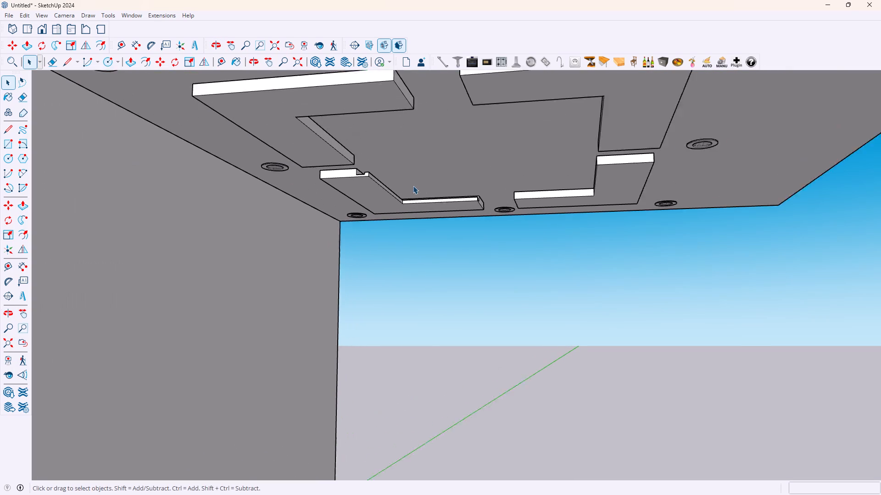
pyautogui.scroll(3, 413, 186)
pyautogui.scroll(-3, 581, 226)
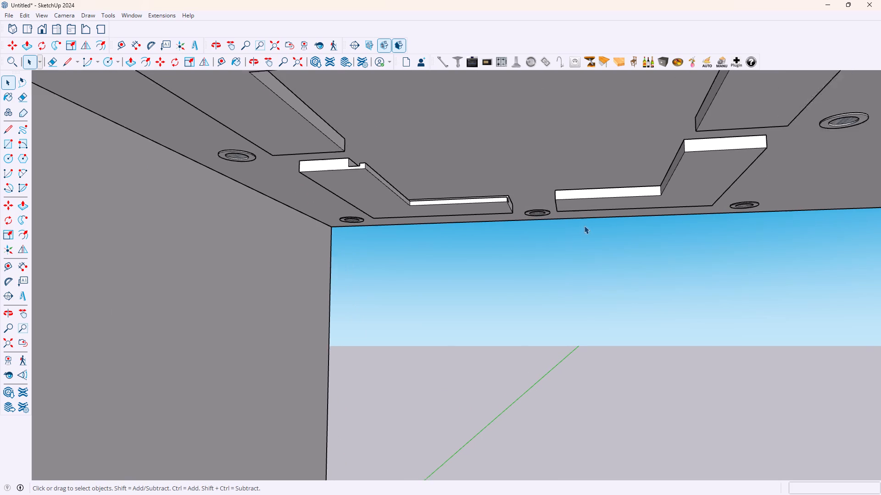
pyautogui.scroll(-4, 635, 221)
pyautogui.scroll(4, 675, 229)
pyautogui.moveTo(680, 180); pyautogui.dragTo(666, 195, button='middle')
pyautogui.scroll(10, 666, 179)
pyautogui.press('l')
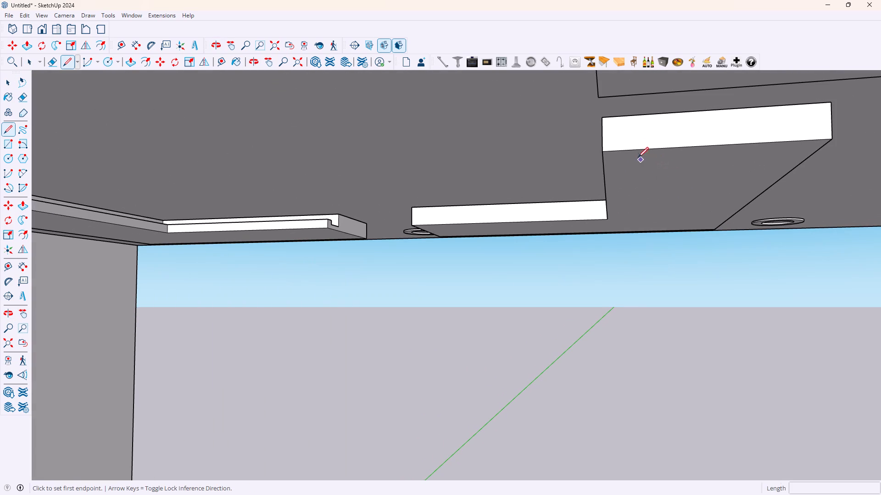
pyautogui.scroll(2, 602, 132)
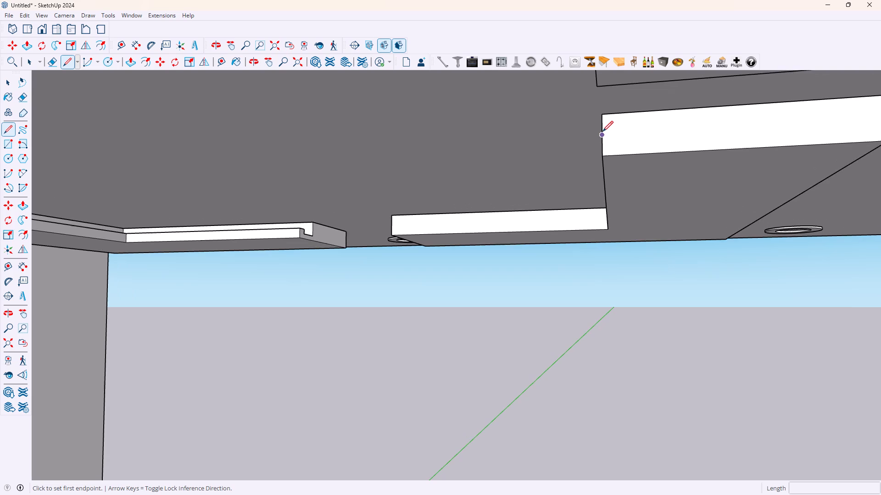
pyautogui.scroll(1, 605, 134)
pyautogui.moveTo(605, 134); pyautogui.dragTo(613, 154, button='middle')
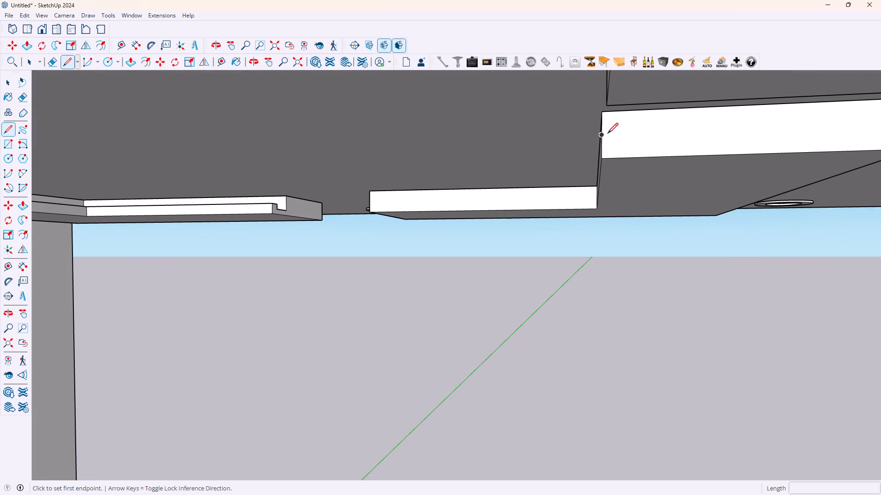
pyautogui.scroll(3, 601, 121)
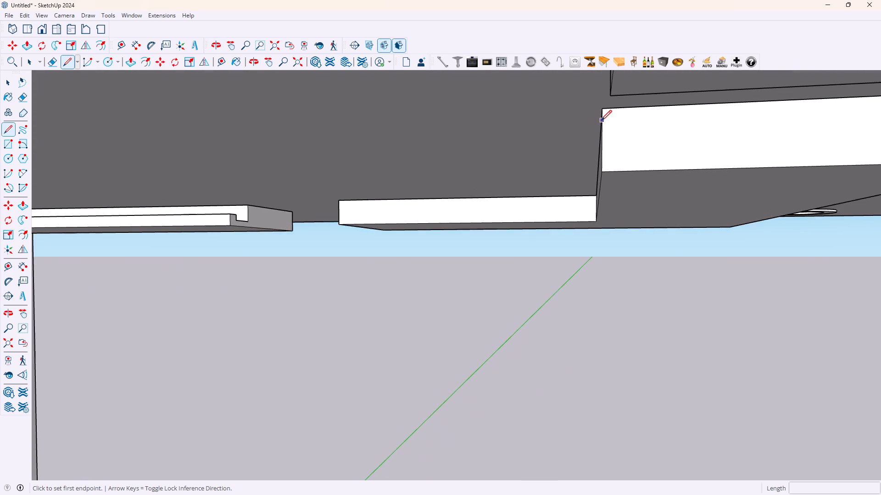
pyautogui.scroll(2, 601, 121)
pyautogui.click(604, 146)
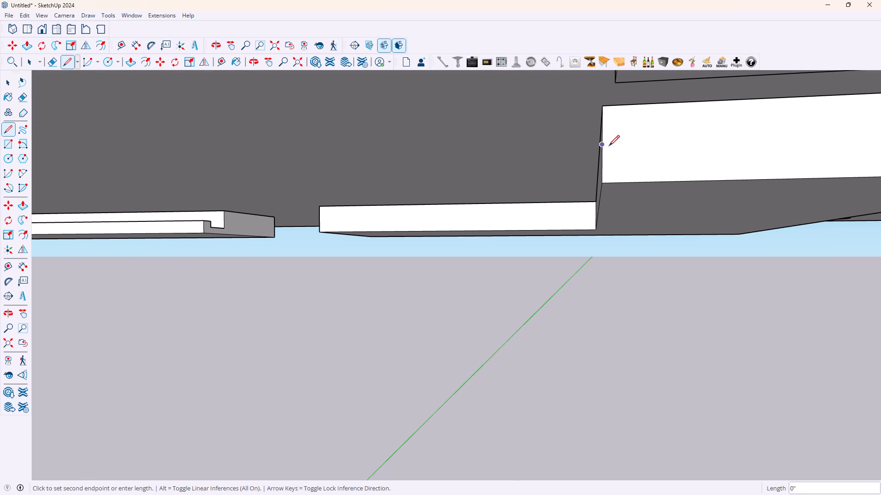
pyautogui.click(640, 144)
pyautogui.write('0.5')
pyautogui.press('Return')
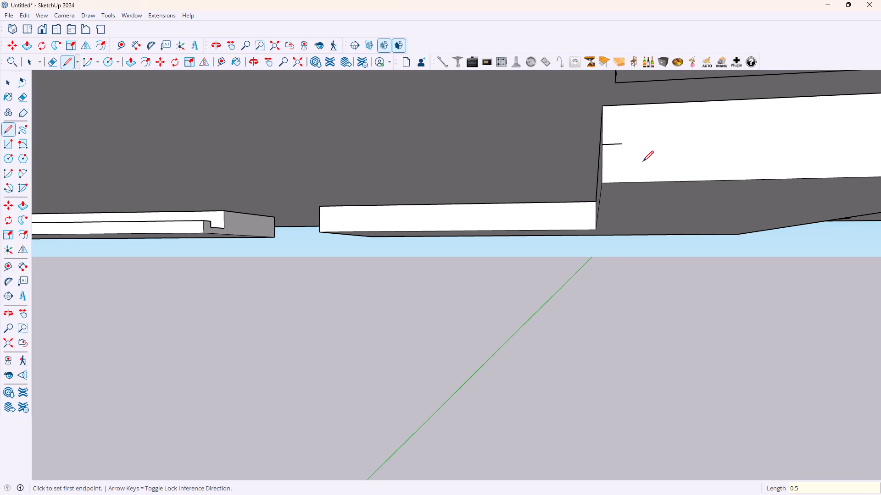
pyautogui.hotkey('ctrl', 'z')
# Draw a stepped profile on the L-shaped panel's end face: 1" inward from the edge midpoint, 0.5" down, 2" inward, and 1 1/2" up to the top edge.
pyautogui.click(602, 143)
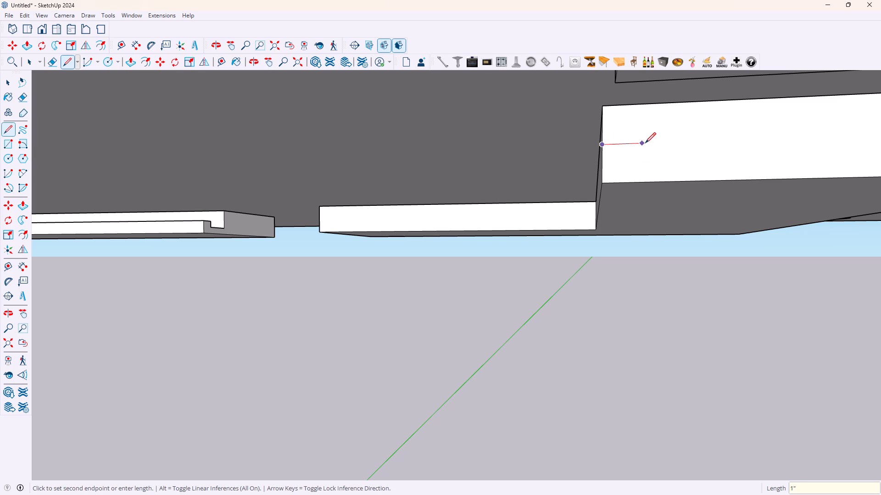
pyautogui.click(647, 143)
pyautogui.write('0.5')
pyautogui.press('Return')
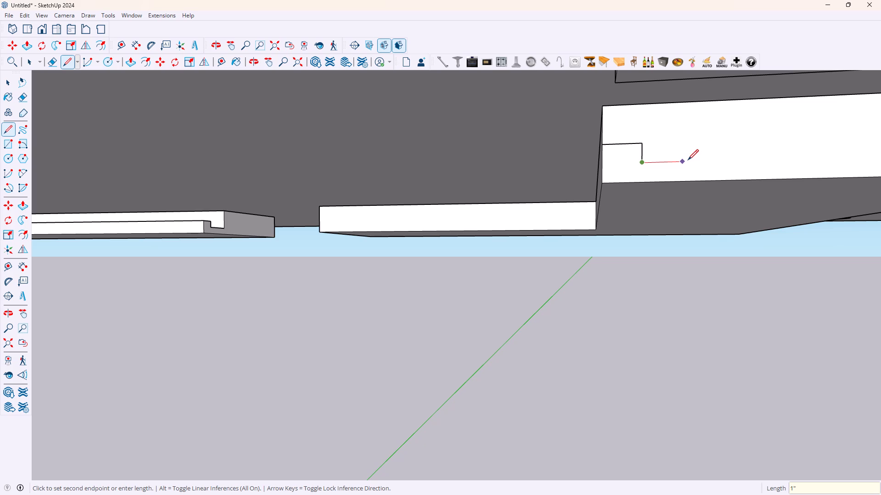
pyautogui.press('2')
pyautogui.press('Return')
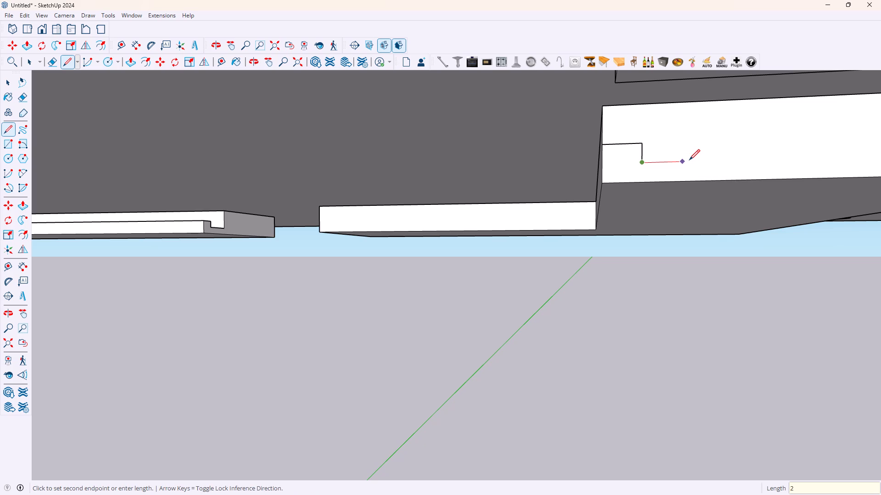
pyautogui.scroll(2, 727, 99)
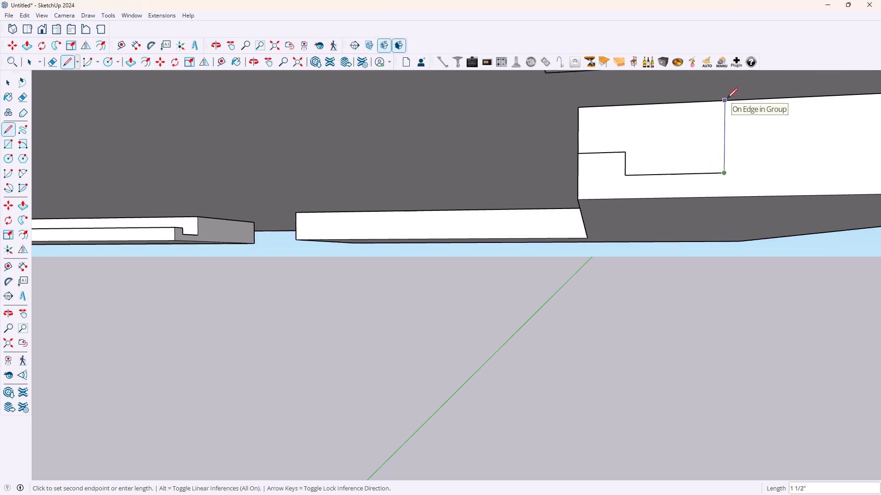
pyautogui.scroll(2, 727, 99)
pyautogui.moveTo(724, 104); pyautogui.dragTo(725, 110, button='middle')
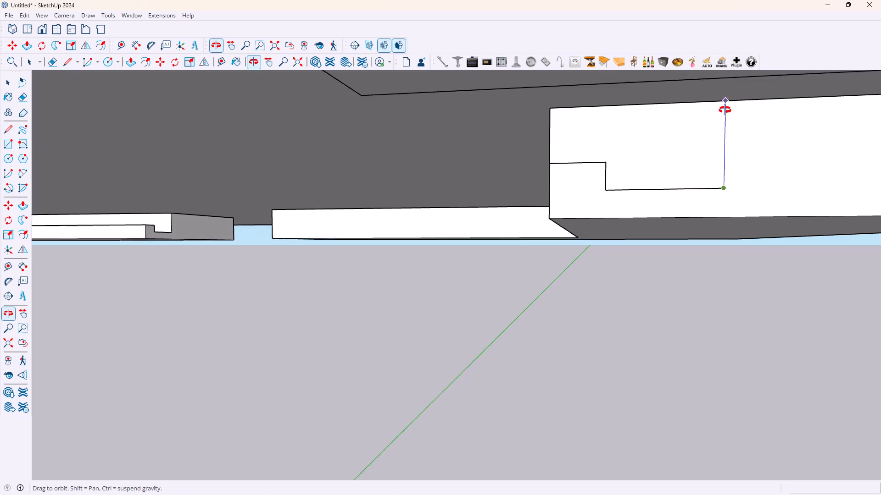
pyautogui.moveTo(725, 110); pyautogui.dragTo(752, 114, button='middle')
pyautogui.scroll(3, 750, 114)
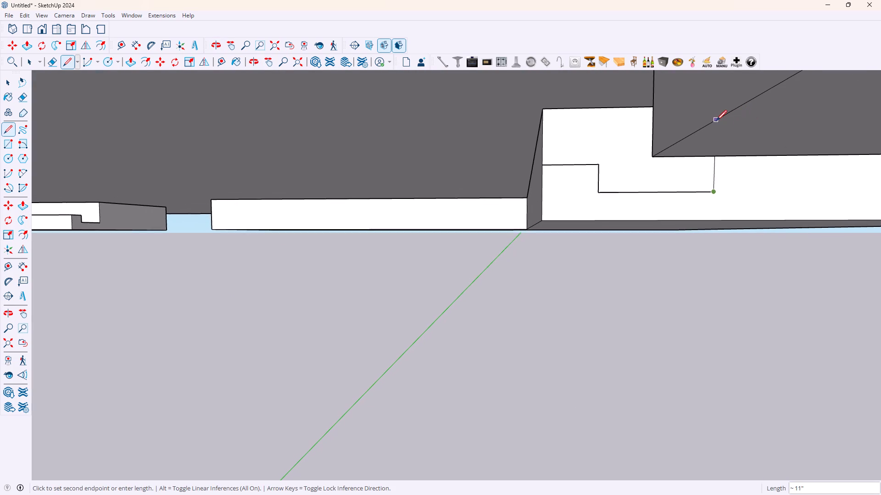
pyautogui.scroll(3, 716, 121)
pyautogui.scroll(4, 676, 147)
pyautogui.moveTo(679, 222); pyautogui.dragTo(666, 176, button='middle')
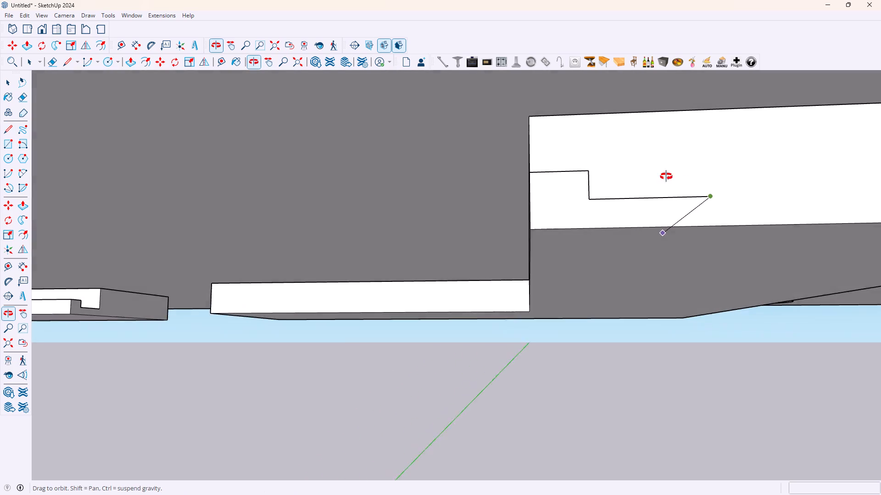
pyautogui.moveTo(666, 176); pyautogui.dragTo(646, 187, button='middle')
pyautogui.scroll(5, 712, 142)
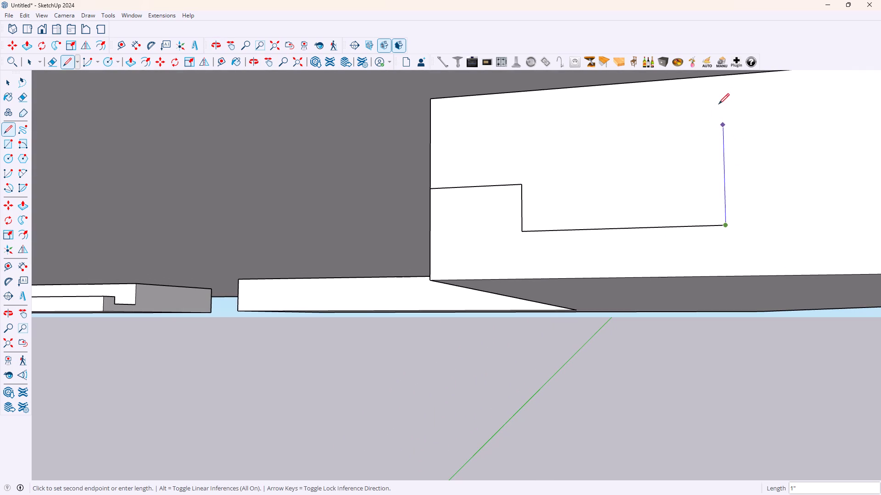
pyautogui.click(719, 77)
pyautogui.press('space')
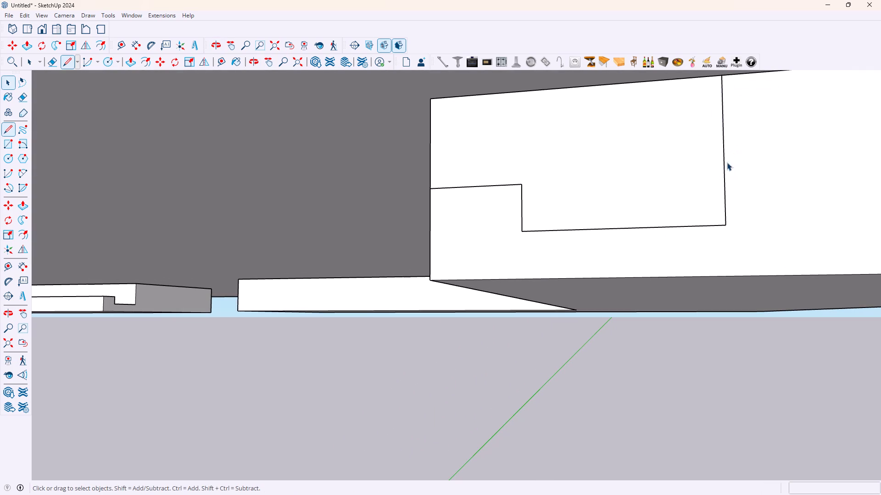
# Draw a stepped profile on the next L-shaped panel's end face: 1" inward from the edge midpoint, 0.5" down, 2" inward, 1 1/2" up to the top edge.
pyautogui.scroll(3, 413, 330)
pyautogui.scroll(-2, 205, 326)
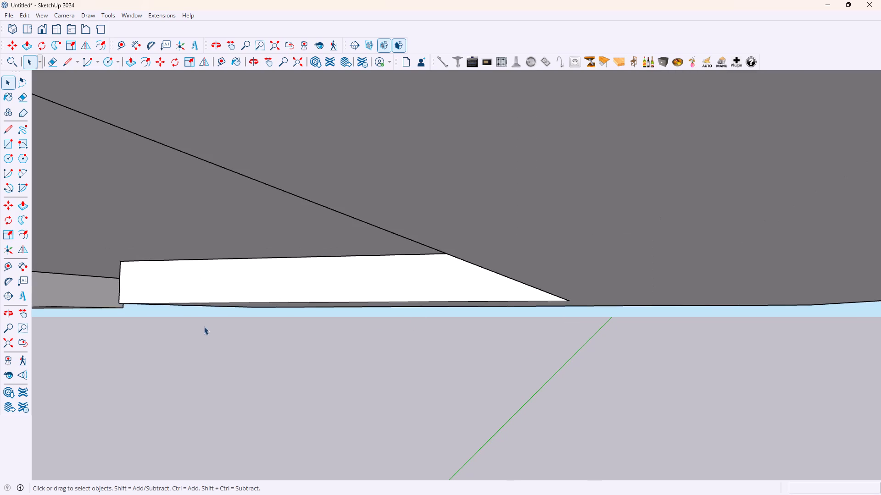
pyautogui.moveTo(154, 331); pyautogui.dragTo(448, 338, button='middle')
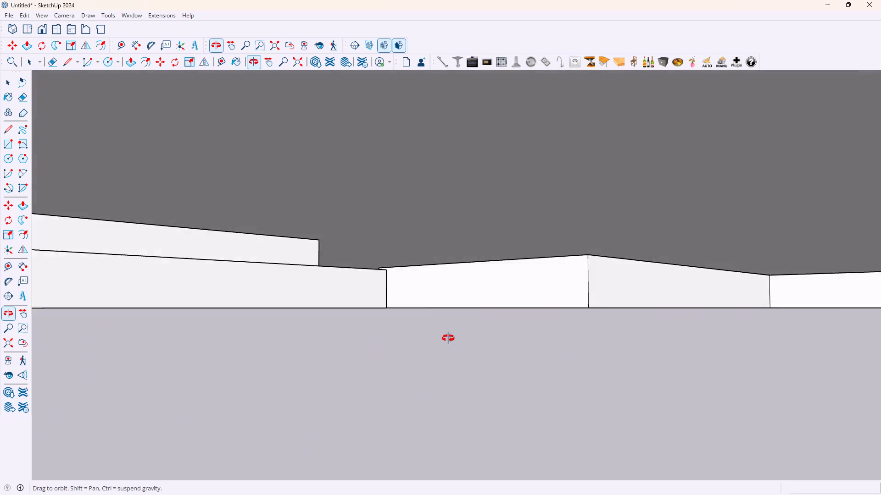
pyautogui.moveTo(448, 338); pyautogui.dragTo(448, 336, button='middle')
pyautogui.press('l')
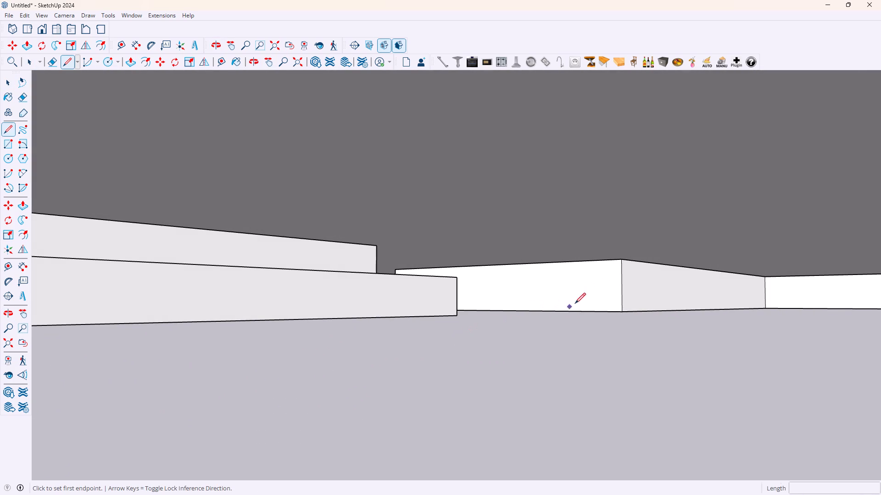
pyautogui.click(623, 282)
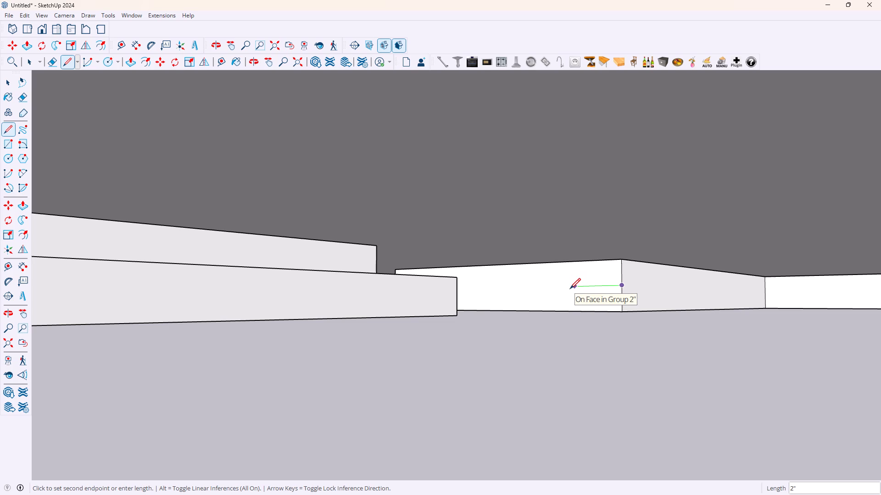
pyautogui.press('1')
pyautogui.press('Return')
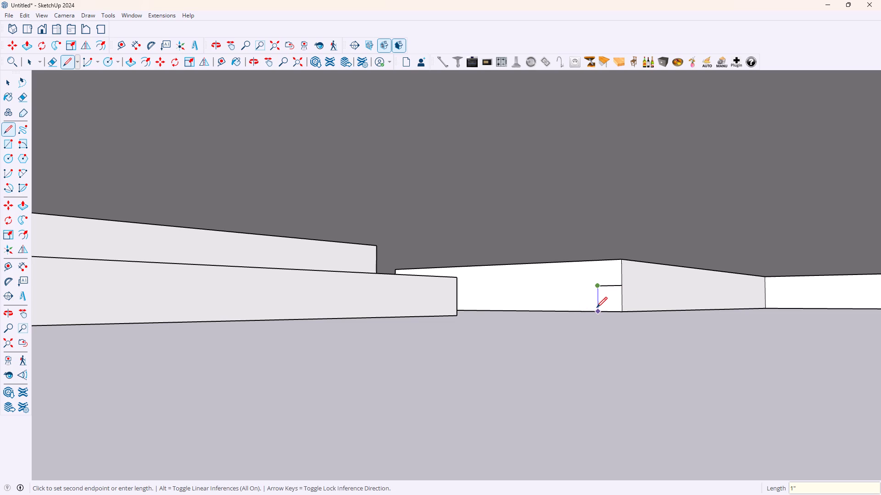
pyautogui.write('0.5')
pyautogui.press('Return')
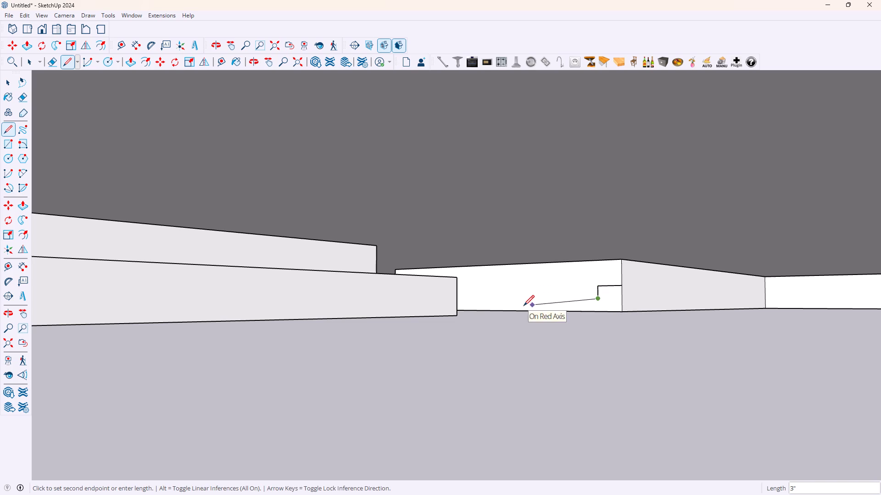
pyautogui.scroll(6, 522, 302)
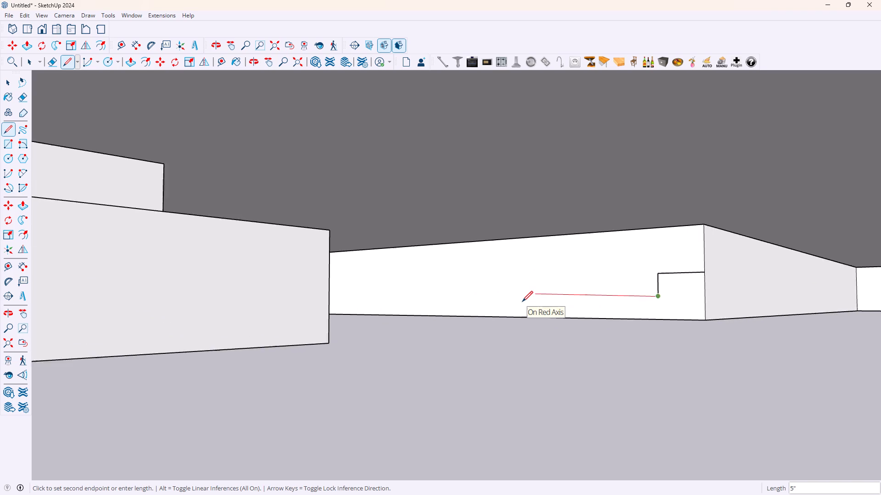
pyautogui.scroll(3, 522, 302)
pyautogui.moveTo(524, 302); pyautogui.dragTo(561, 306, button='middle')
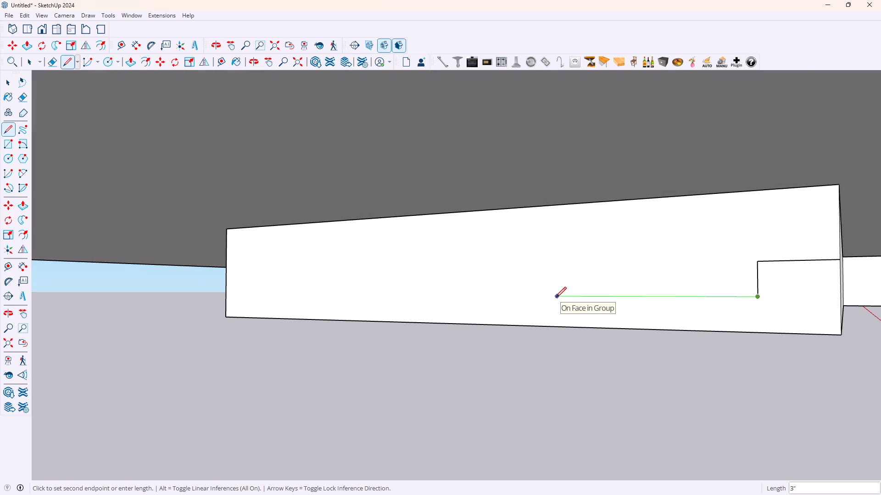
pyautogui.press('2')
pyautogui.press('Return')
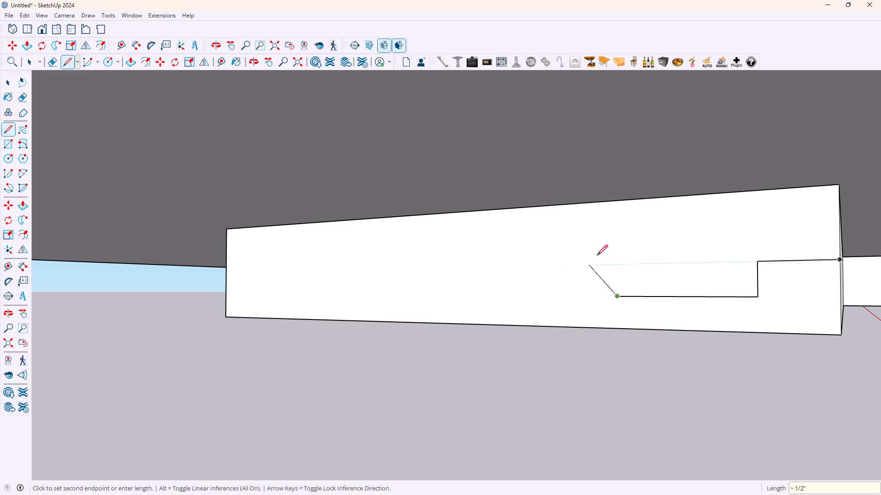
pyautogui.click(620, 202)
pyautogui.press('space')
# Open the L-shaped panel's group for editing at the end face carrying the new stepped profile.
pyautogui.scroll(-1, 818, 244)
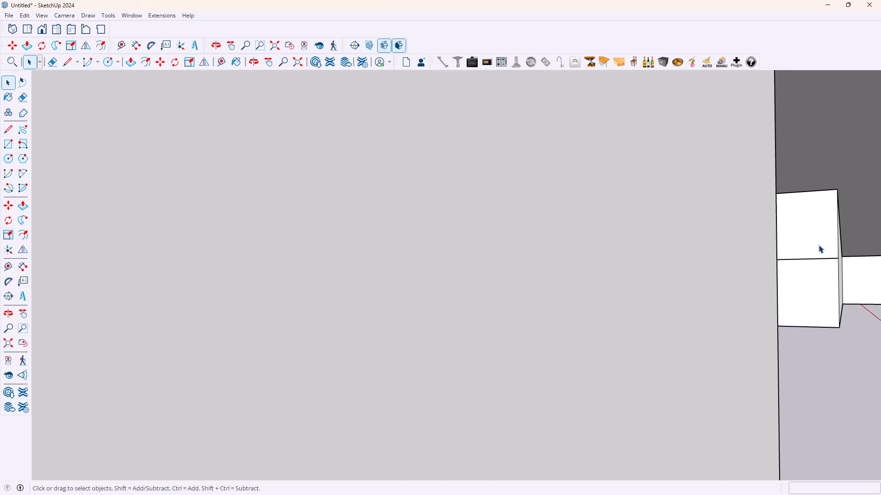
pyautogui.scroll(4, 821, 247)
pyautogui.press('p')
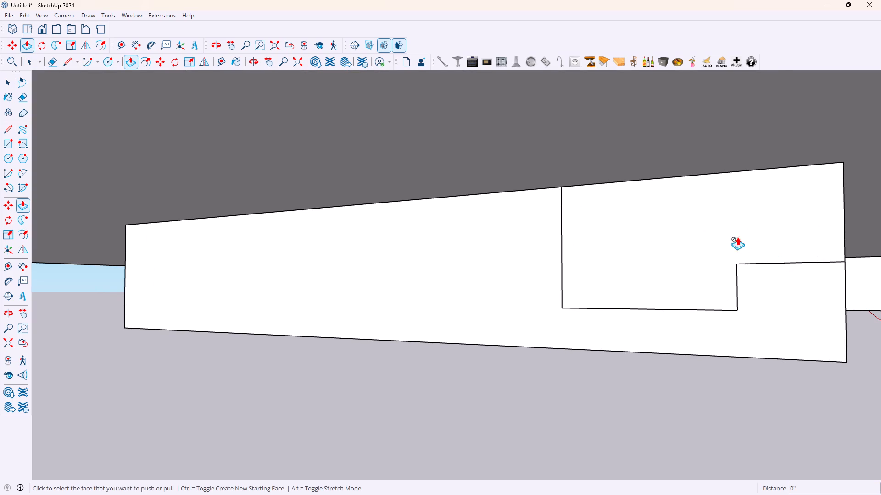
pyautogui.click(726, 232)
pyautogui.press('space')
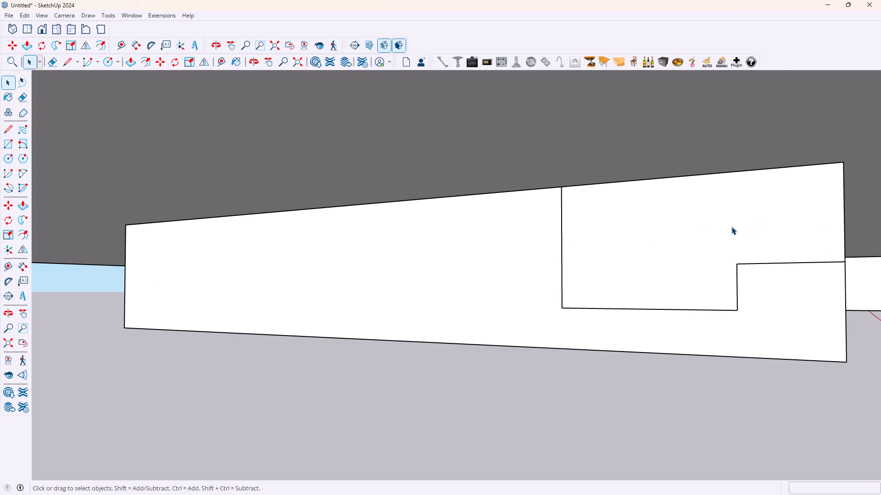
pyautogui.doubleClick(724, 227)
pyautogui.click(724, 227)
pyautogui.click(724, 227)
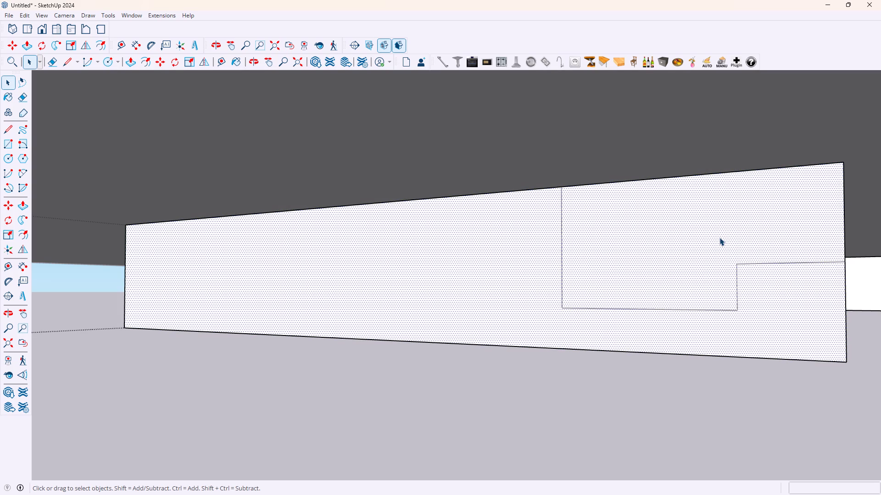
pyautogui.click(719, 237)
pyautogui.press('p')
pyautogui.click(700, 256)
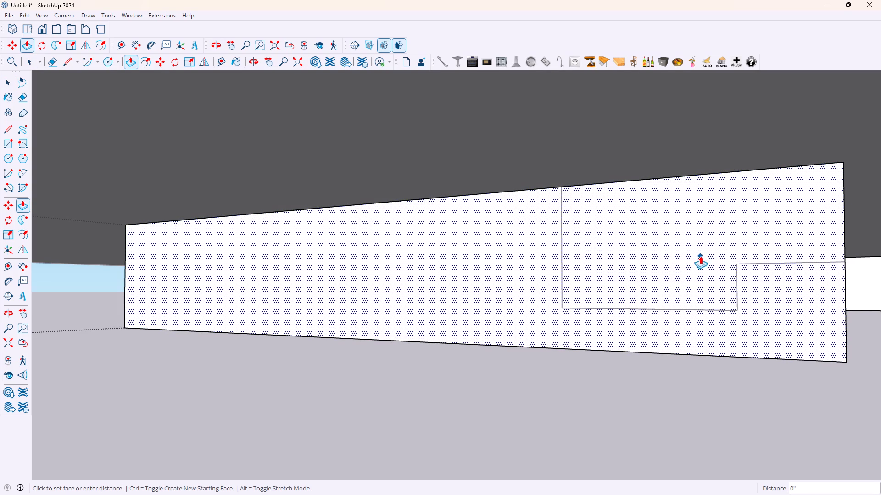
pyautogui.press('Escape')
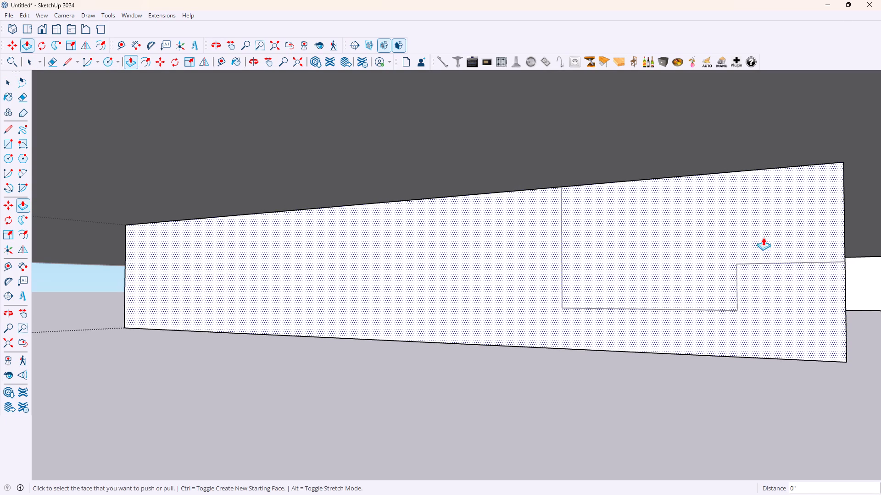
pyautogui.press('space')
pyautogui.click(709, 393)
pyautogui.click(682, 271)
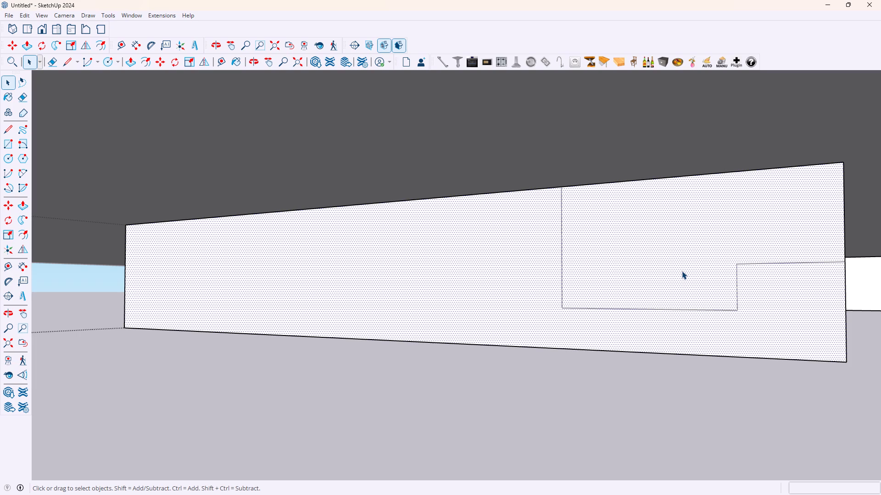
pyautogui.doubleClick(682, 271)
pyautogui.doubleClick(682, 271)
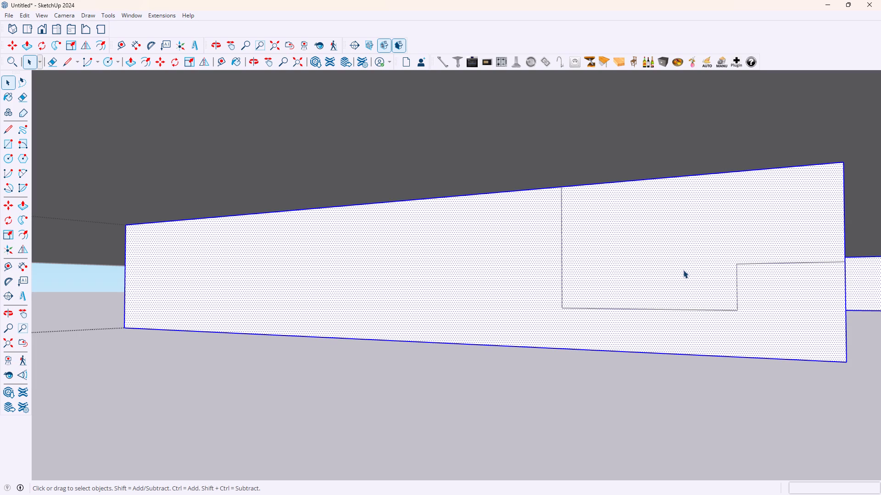
# Retrace the stepped profile inside the panel's group, from the top edge down, 2" across, up, and 1" out to the side edge midpoint.
pyautogui.press('l')
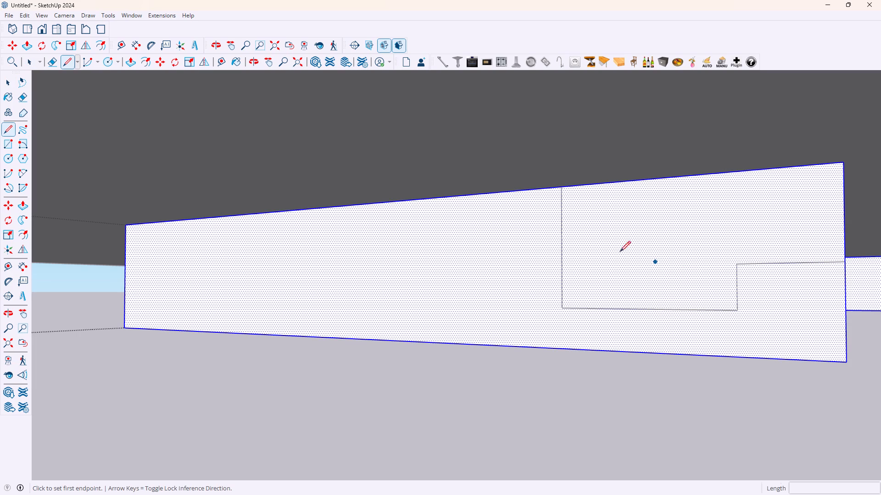
pyautogui.click(560, 188)
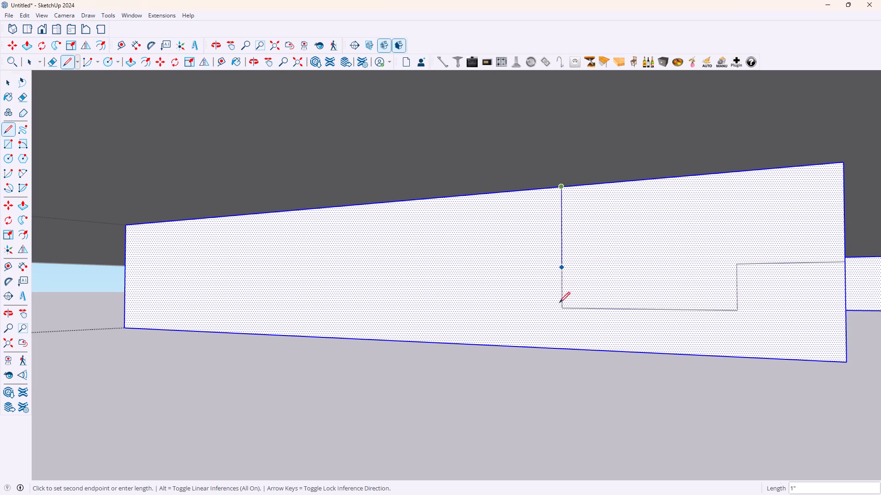
pyautogui.click(560, 307)
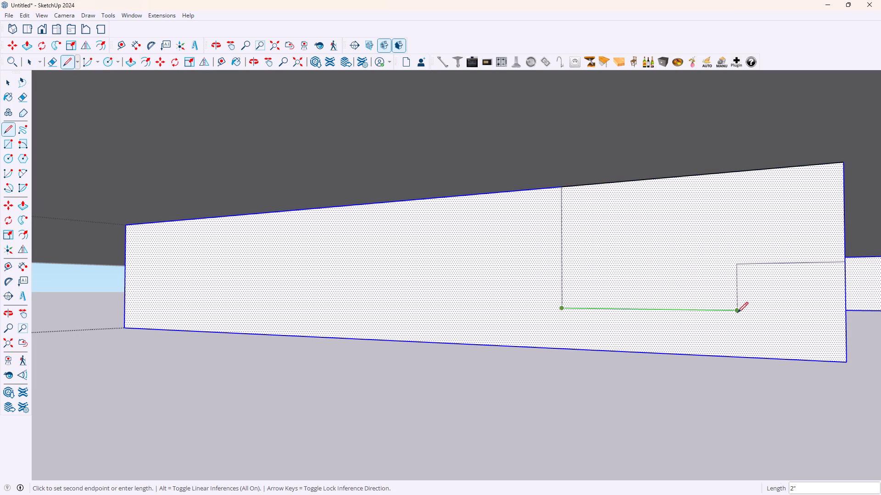
pyautogui.click(738, 313)
pyautogui.click(738, 266)
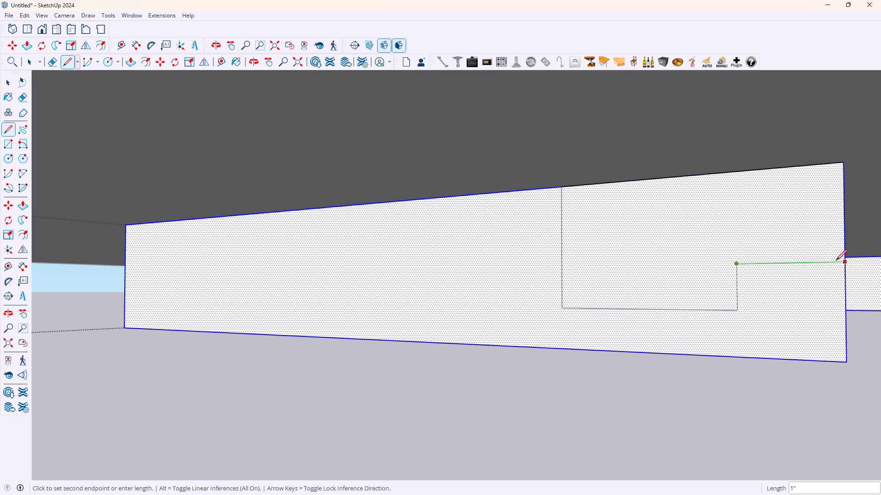
pyautogui.click(838, 260)
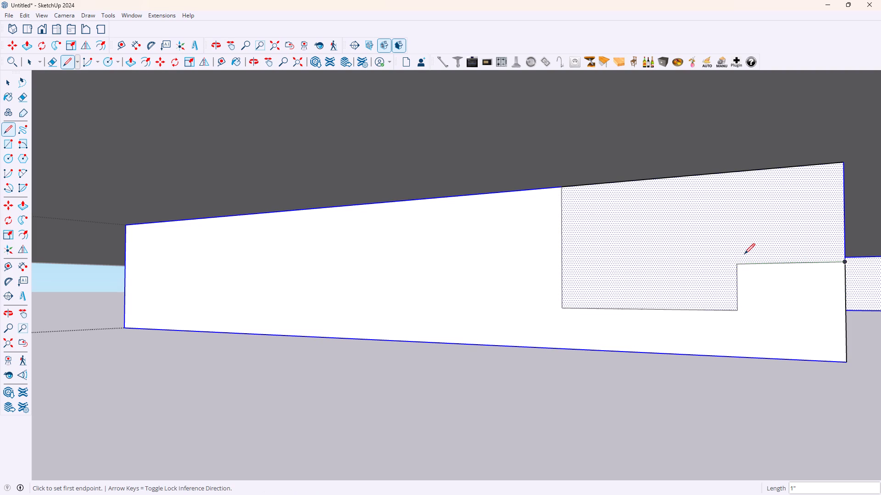
# Push the stepped profile area of the end face back 1' 9" along the panel arm to cut the groove.
pyautogui.press('p')
pyautogui.click(673, 242)
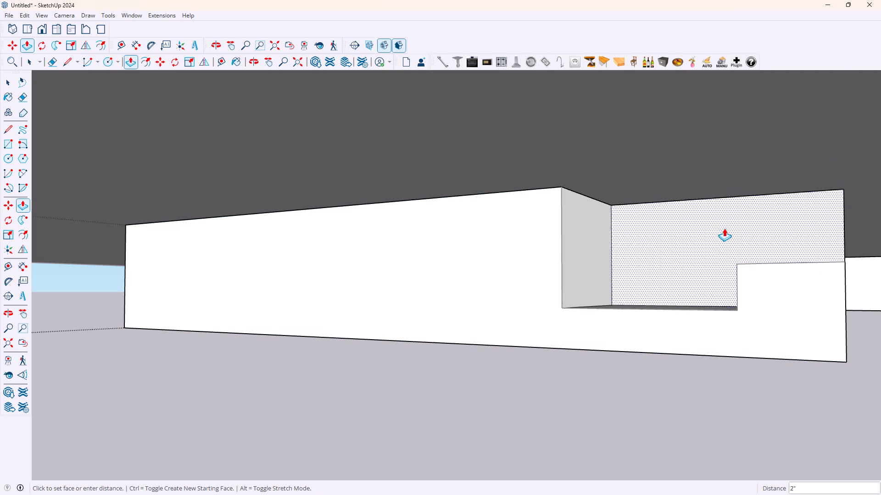
pyautogui.scroll(-3, 832, 239)
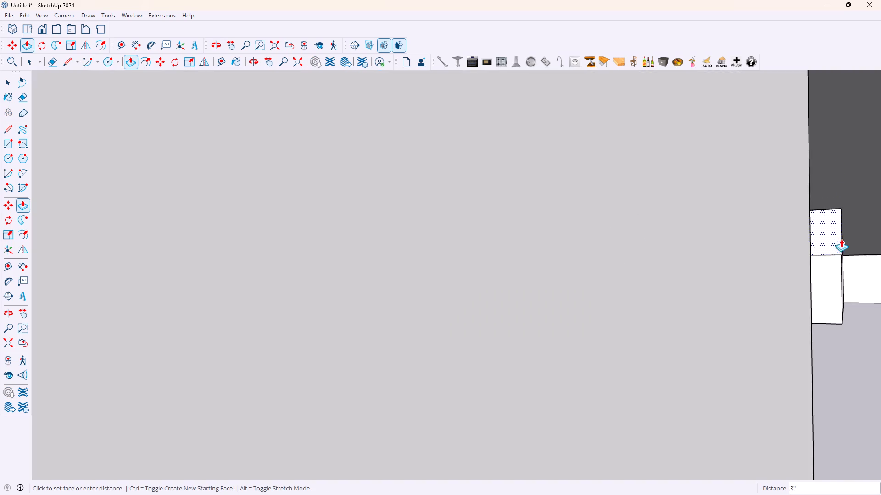
pyautogui.scroll(5, 843, 239)
pyautogui.click(864, 268)
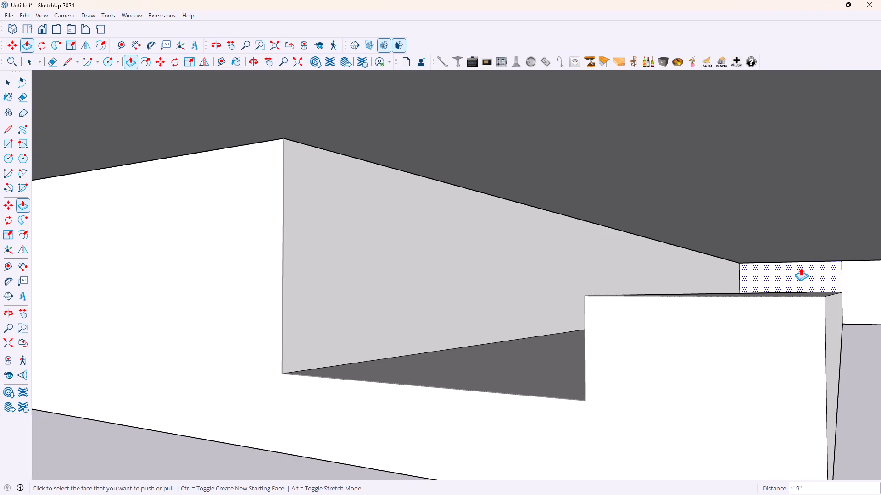
# Examine the new groove along the panel arm, its end at the inner corner, and its alignment with the neighbouring panel.
pyautogui.scroll(-2, 816, 270)
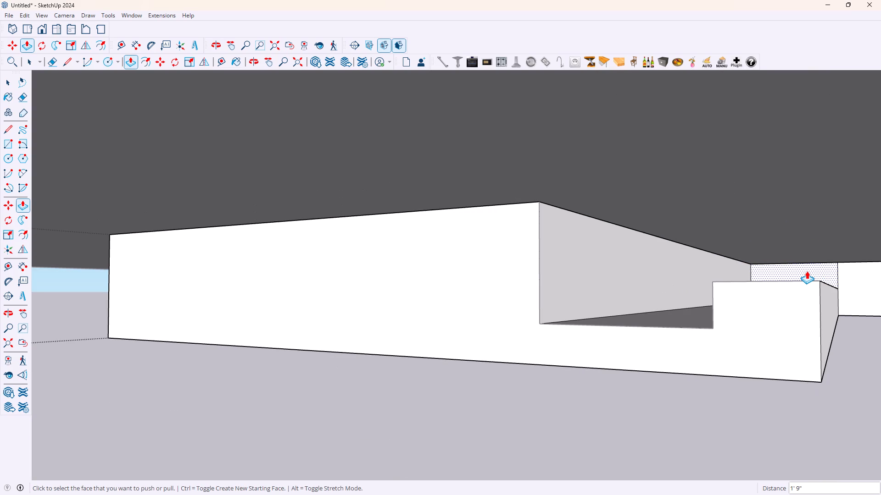
pyautogui.scroll(-2, 870, 270)
pyautogui.scroll(3, 867, 270)
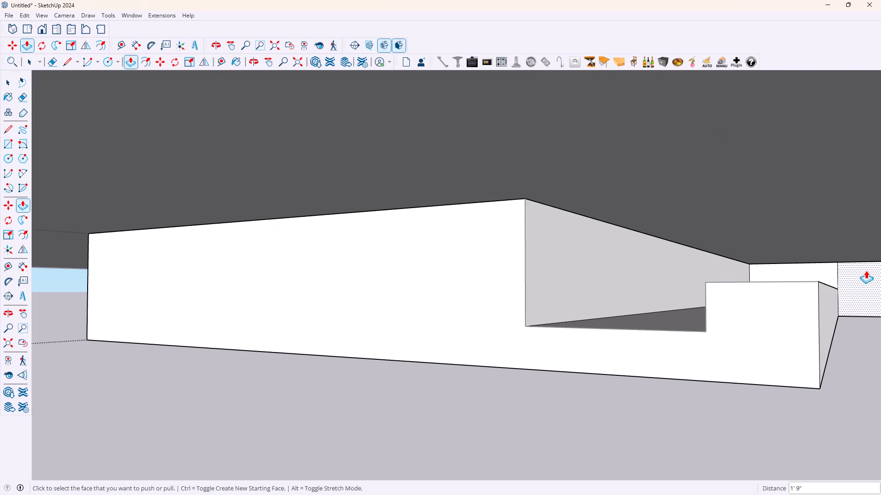
pyautogui.scroll(10, 866, 273)
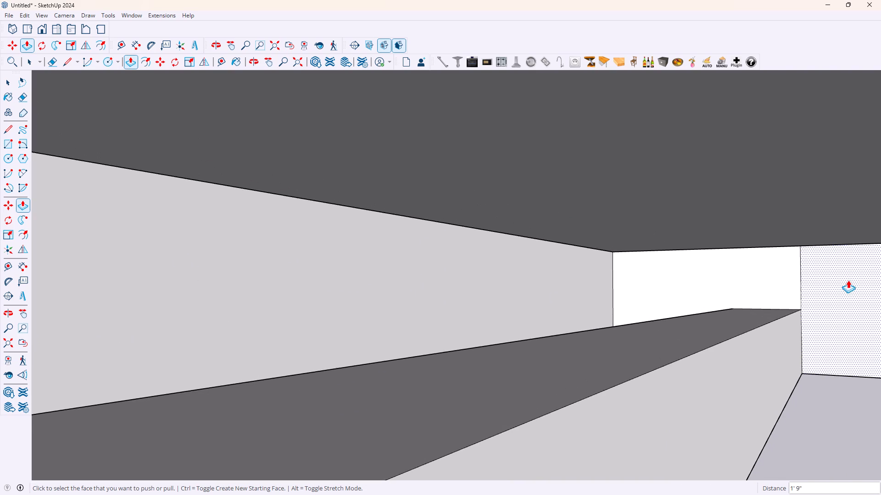
pyautogui.scroll(-1, 832, 288)
pyautogui.scroll(-4, 793, 293)
pyautogui.scroll(-8, 730, 305)
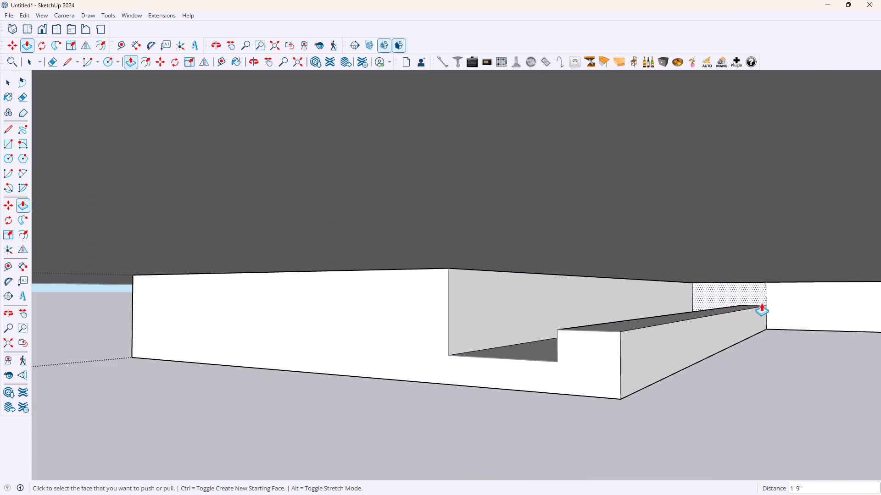
pyautogui.scroll(-4, 764, 302)
pyautogui.scroll(-1, 832, 319)
pyautogui.press('space')
pyautogui.scroll(4, 845, 344)
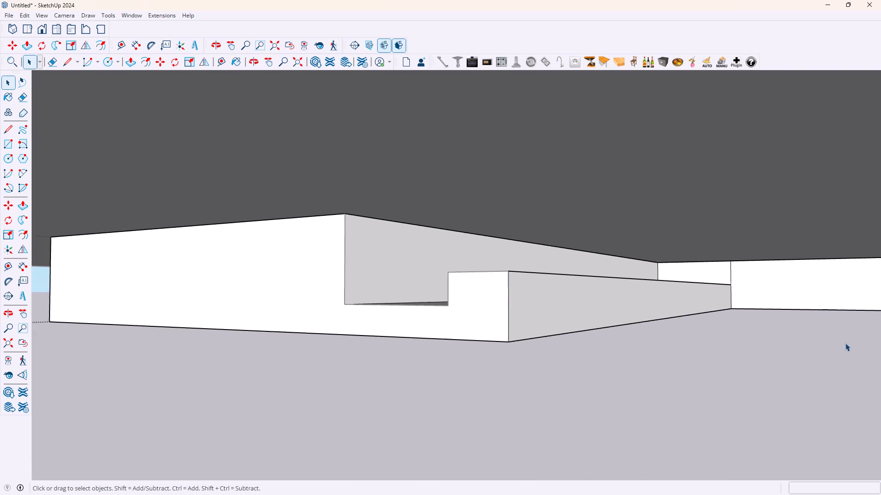
pyautogui.scroll(2, 846, 342)
pyautogui.moveTo(752, 339); pyautogui.dragTo(695, 332, button='middle')
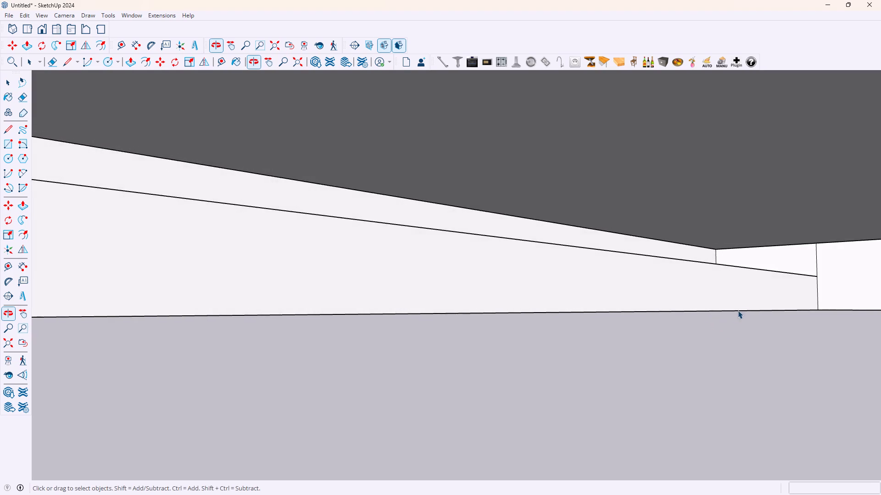
pyautogui.scroll(-5, 746, 310)
pyautogui.moveTo(635, 326); pyautogui.dragTo(638, 326, button='middle')
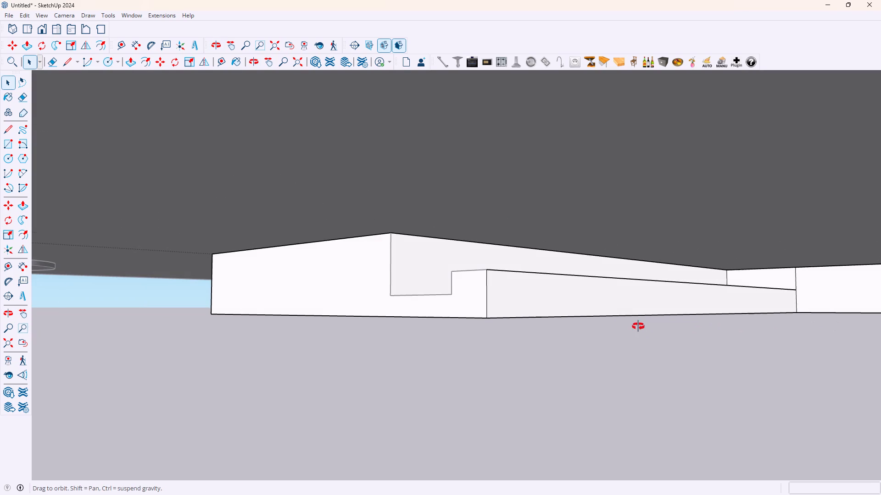
pyautogui.moveTo(638, 326); pyautogui.dragTo(744, 340, button='middle')
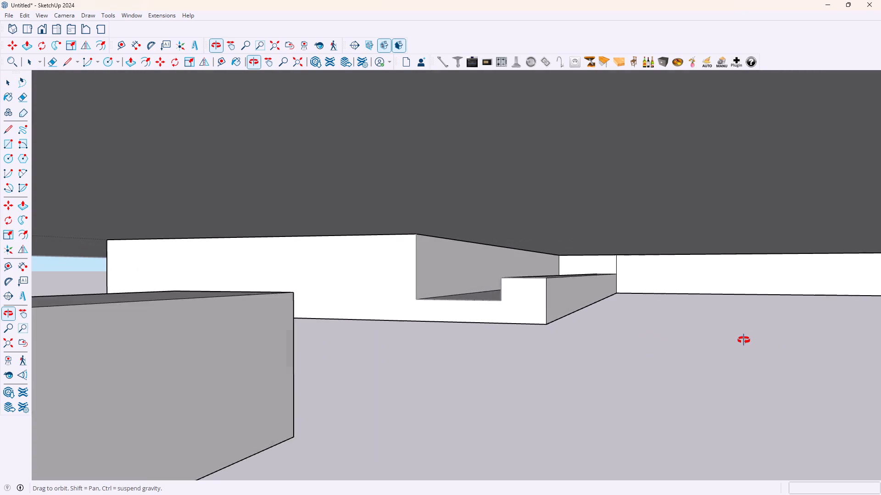
pyautogui.moveTo(744, 340); pyautogui.dragTo(735, 343, button='middle')
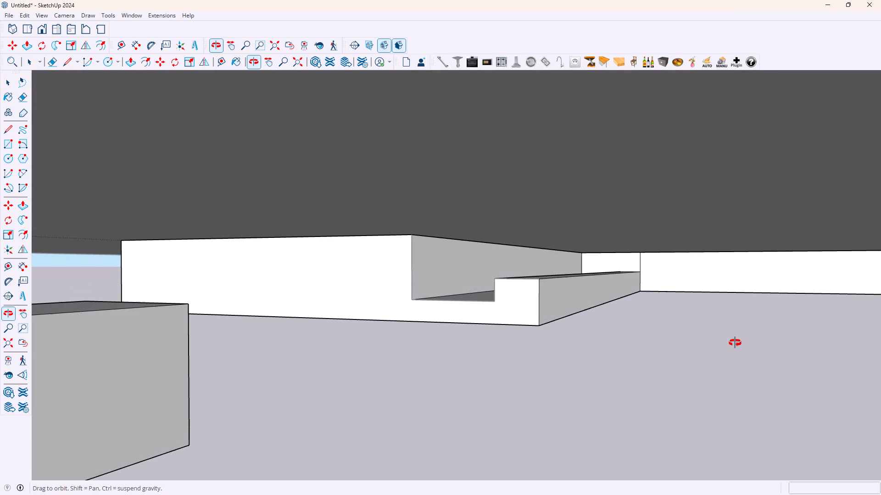
# Examine the stepped end of the grooved panel arm and how its groove runs toward the inner corner.
pyautogui.moveTo(735, 343); pyautogui.dragTo(736, 346, button='middle')
pyautogui.scroll(4, 686, 333)
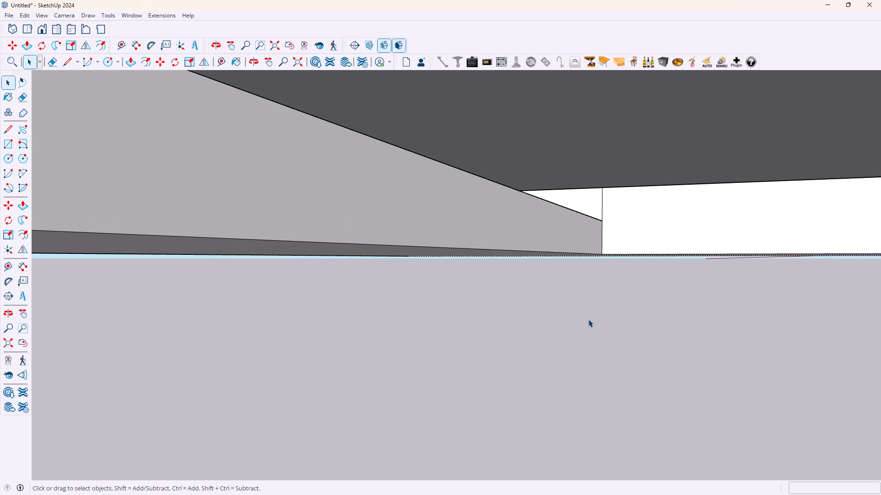
pyautogui.scroll(-5, 569, 319)
pyautogui.moveTo(393, 307); pyautogui.dragTo(437, 311, button='middle')
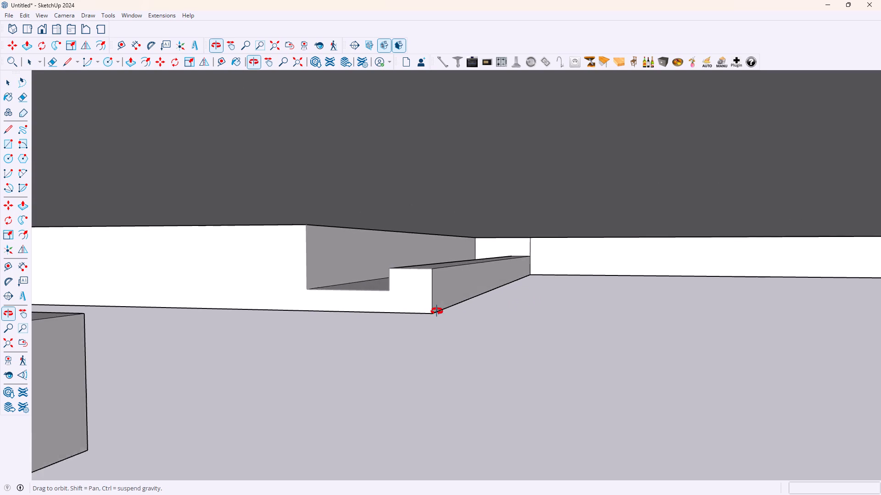
pyautogui.moveTo(437, 311); pyautogui.dragTo(395, 313, button='middle')
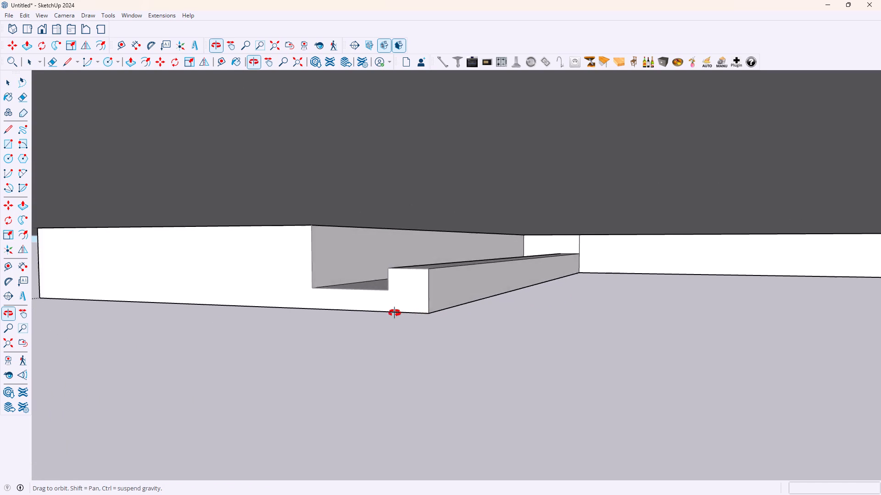
pyautogui.moveTo(395, 313); pyautogui.dragTo(273, 306, button='middle')
pyautogui.scroll(-3, 291, 293)
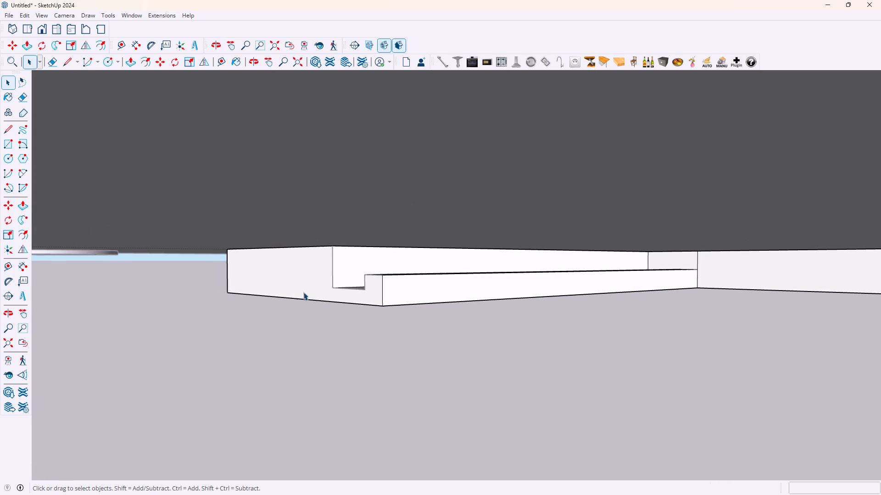
pyautogui.scroll(-5, 401, 292)
pyautogui.scroll(4, 424, 291)
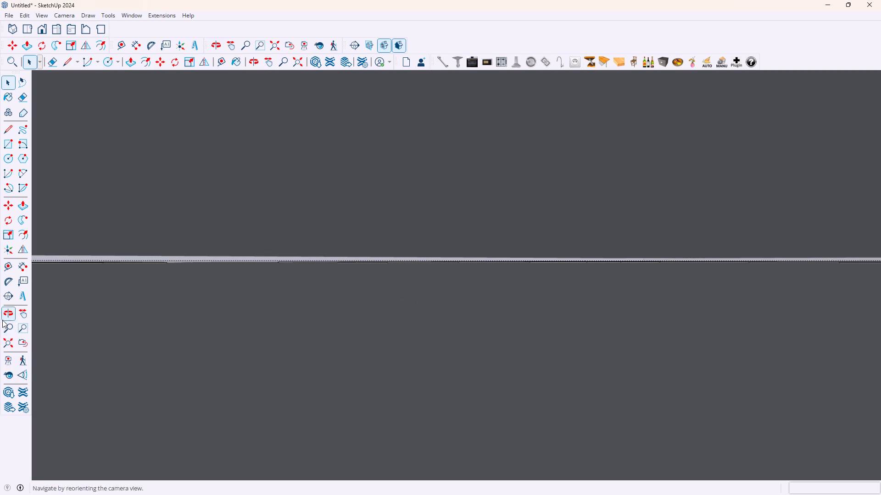
# Open the L-shaped panel's group for editing at the uncut arm's end face, which carries the stepped profile outline.
pyautogui.click(8, 339)
pyautogui.scroll(4, 552, 230)
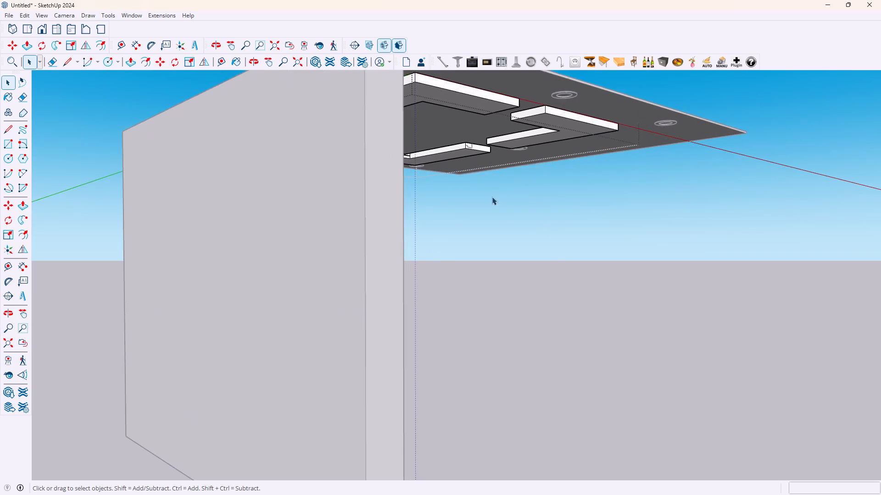
pyautogui.scroll(4, 493, 180)
pyautogui.scroll(9, 465, 135)
pyautogui.moveTo(504, 174); pyautogui.dragTo(473, 184, button='middle')
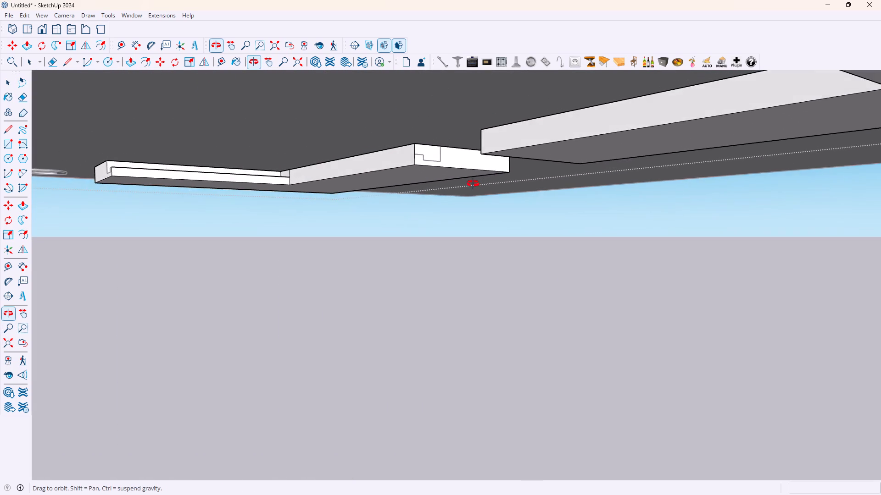
pyautogui.moveTo(473, 184); pyautogui.dragTo(395, 185, button='middle')
pyautogui.scroll(10, 363, 179)
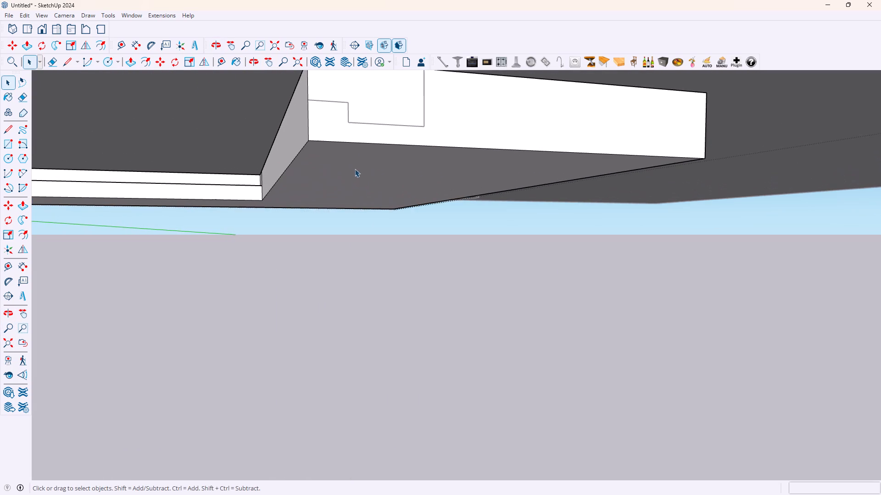
pyautogui.moveTo(371, 111); pyautogui.dragTo(398, 131, button='middle')
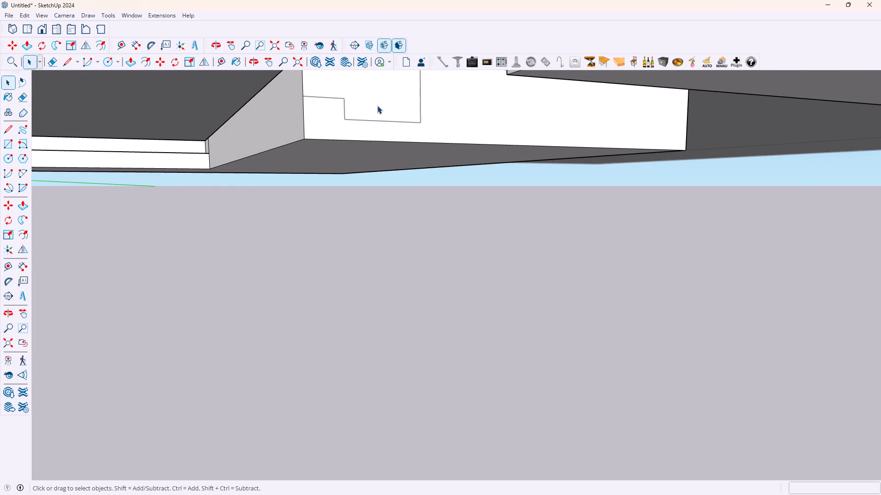
pyautogui.scroll(5, 372, 99)
pyautogui.scroll(-3, 358, 91)
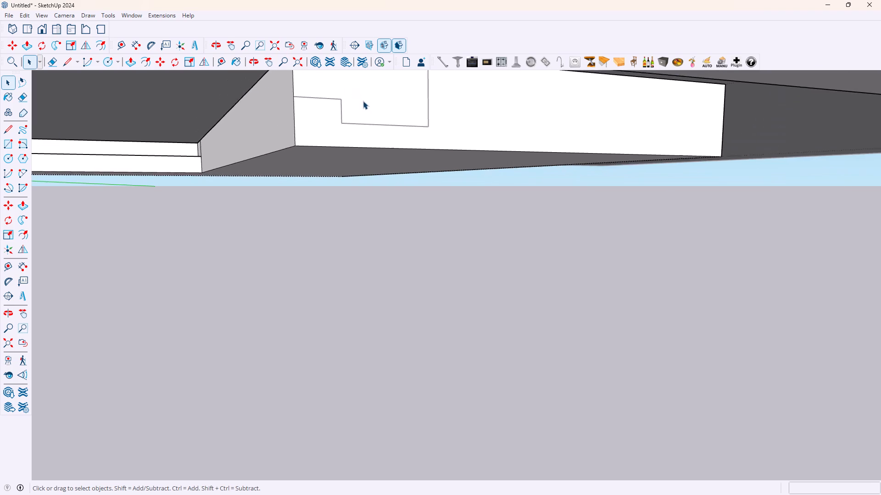
pyautogui.scroll(-8, 363, 101)
pyautogui.scroll(-6, 239, 159)
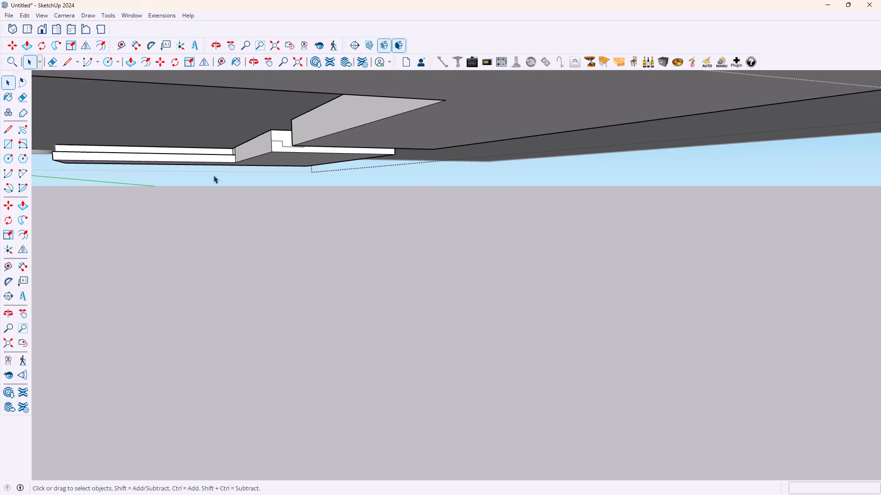
pyautogui.scroll(5, 245, 147)
pyautogui.scroll(10, 307, 134)
pyautogui.middleClick(307, 134)
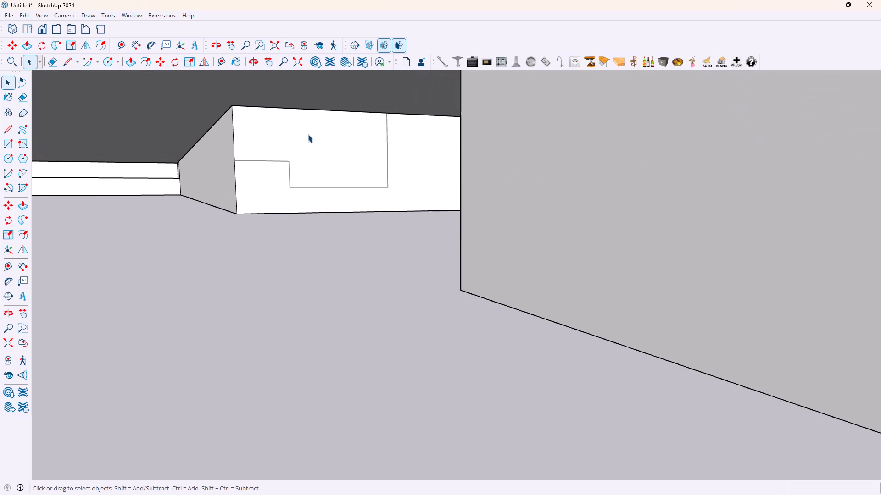
pyautogui.tripleClick(308, 137)
pyautogui.click(308, 138)
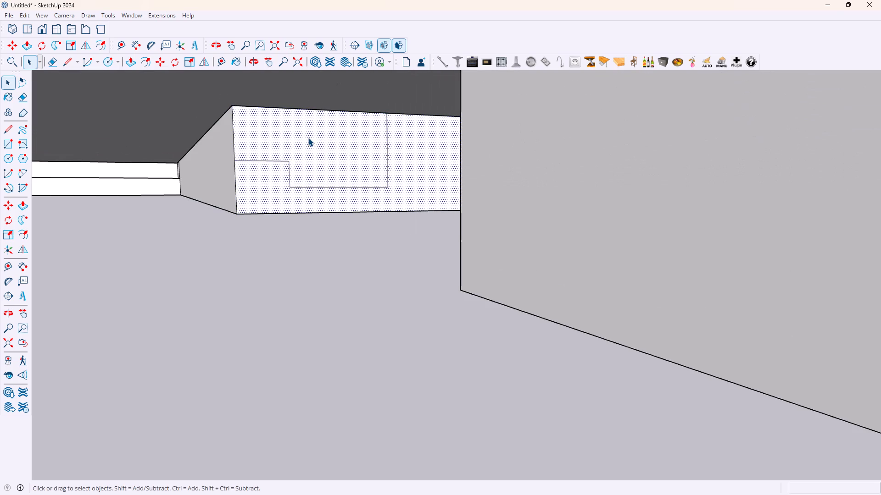
# Retrace the stepped profile inside the group, from the top edge down, across, up, and 1" out to the side edge.
pyautogui.press('l')
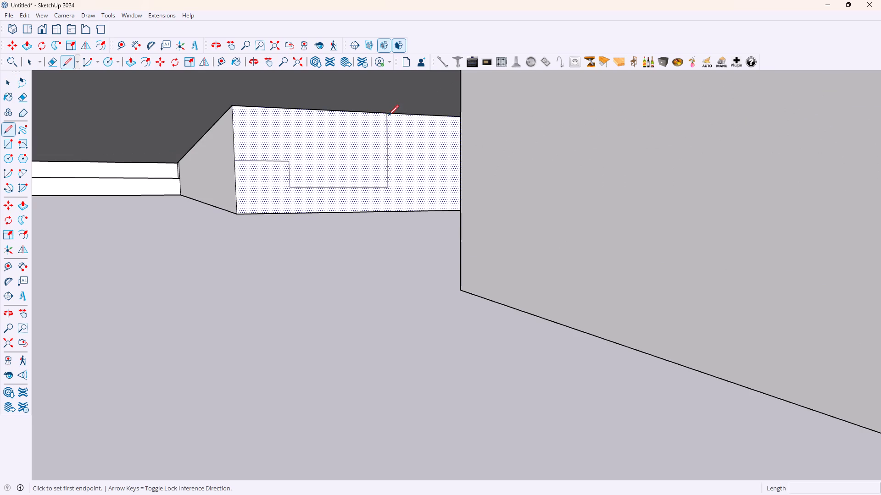
pyautogui.click(388, 115)
pyautogui.click(387, 186)
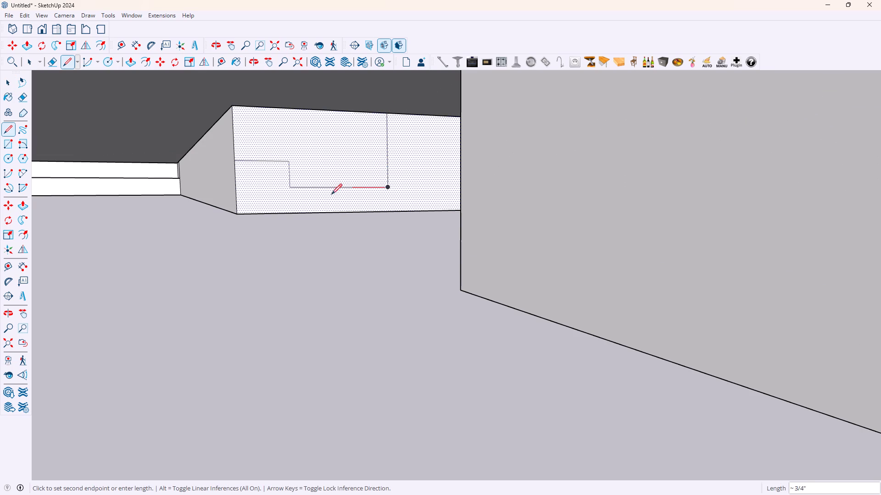
pyautogui.click(292, 189)
pyautogui.click(288, 164)
pyautogui.click(243, 160)
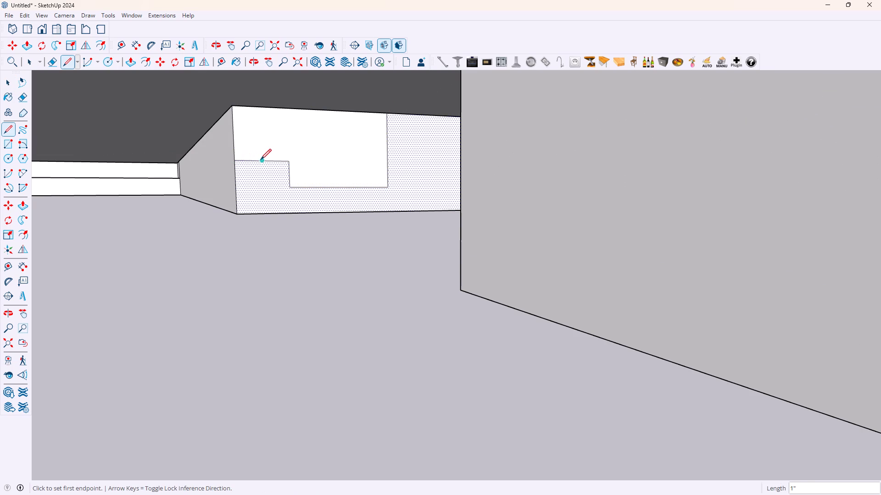
# Push the stepped profile area back along the arm to the inner corner, finishing with a further 9" push toward the adjoining groove.
pyautogui.press('space')
pyautogui.click(317, 135)
pyautogui.press('p')
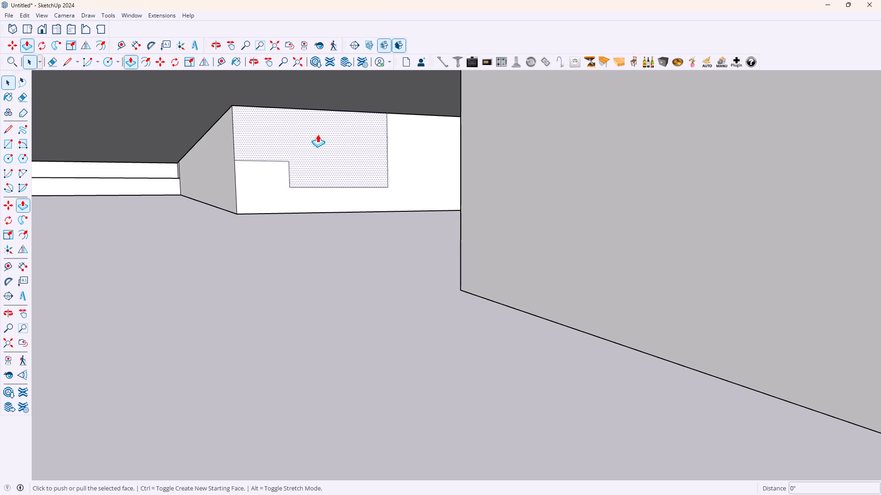
pyautogui.doubleClick(318, 134)
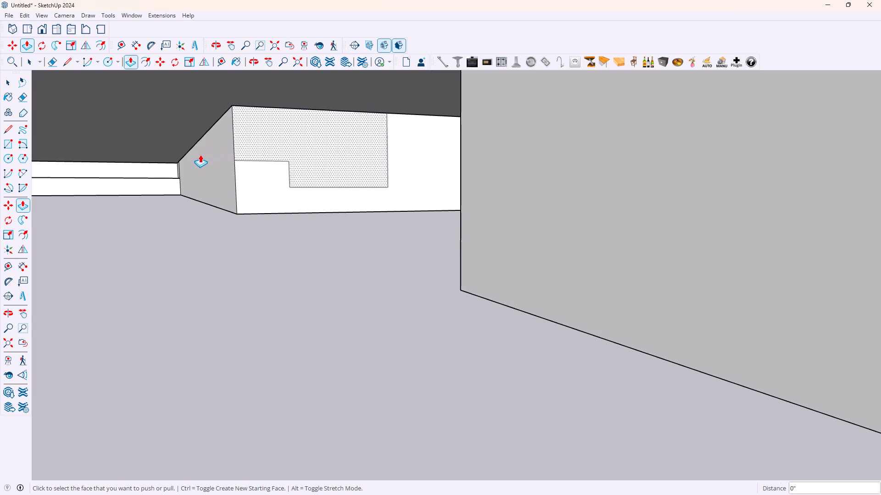
pyautogui.click(200, 154)
pyautogui.click(203, 151)
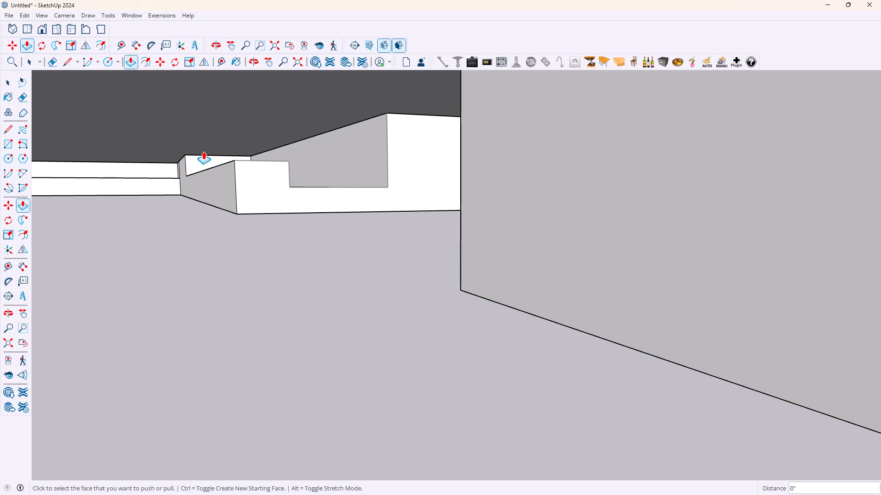
pyautogui.click(198, 160)
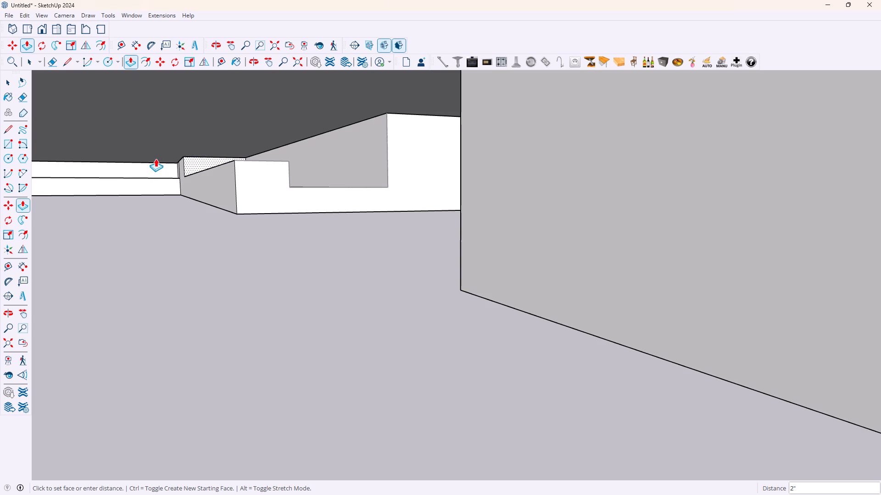
pyautogui.scroll(15, 156, 159)
pyautogui.middleClick(167, 166)
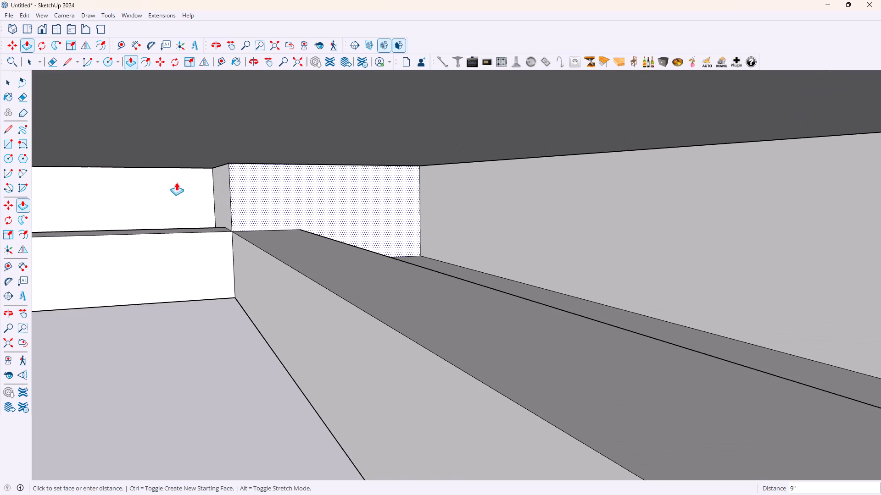
pyautogui.click(167, 170)
# Join the two grooves at the inner corner by pushing the adjoining groove's end wall 3" and the remaining lower wall 1".
pyautogui.scroll(1, 221, 173)
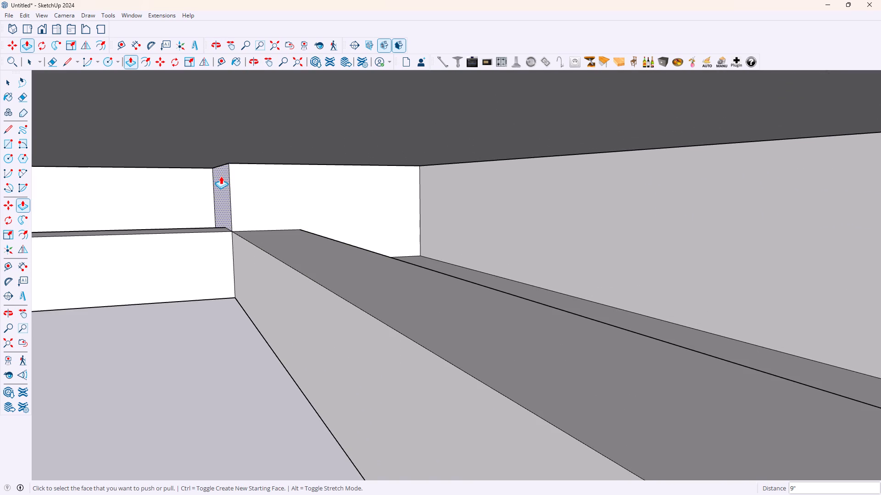
pyautogui.click(221, 176)
pyautogui.click(455, 188)
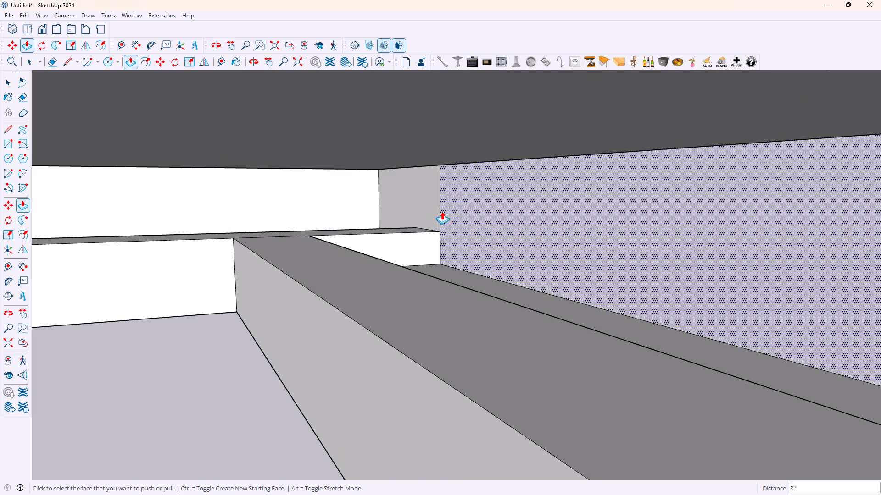
pyautogui.click(415, 242)
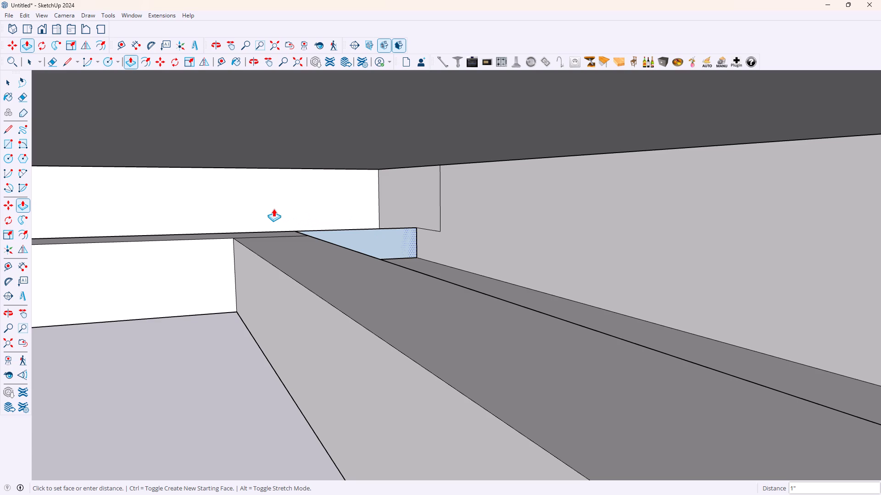
pyautogui.click(273, 209)
# Delete the four leftover edges on the groove floor and back wall where the two grooves meet.
pyautogui.scroll(4, 352, 198)
pyautogui.scroll(4, 400, 207)
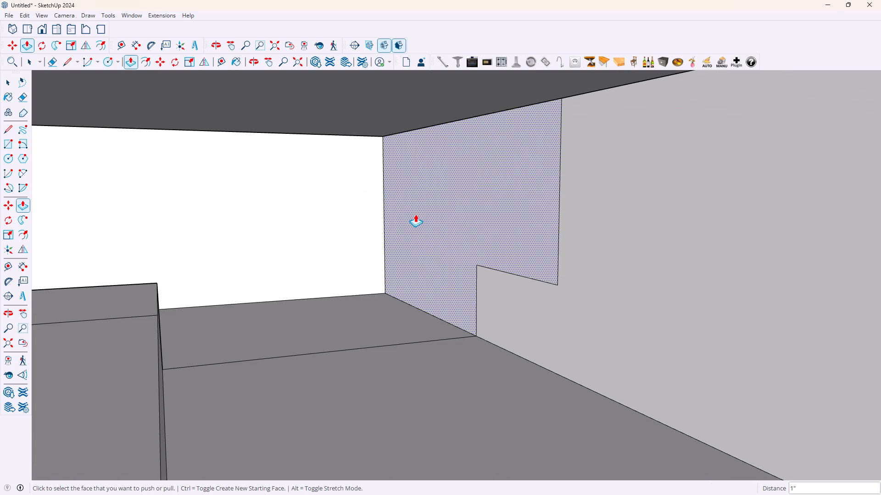
pyautogui.scroll(1, 423, 235)
pyautogui.press('space')
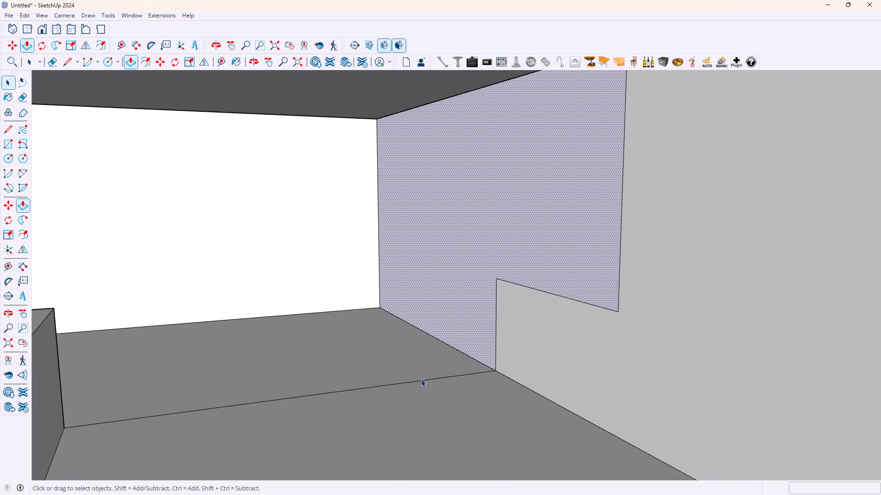
pyautogui.click(420, 381)
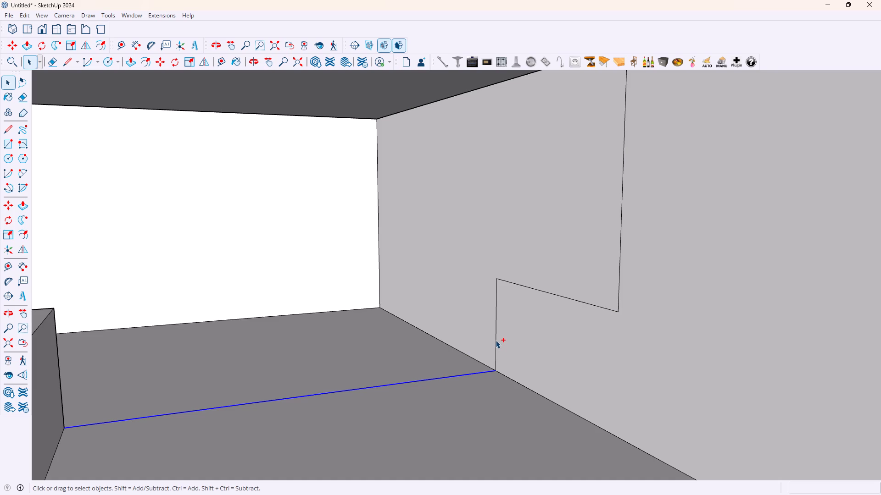
pyautogui.keyDown('ctrl'); pyautogui.click(496, 340); pyautogui.keyUp('ctrl')
pyautogui.keyDown('ctrl'); pyautogui.click(549, 293); pyautogui.keyUp('ctrl')
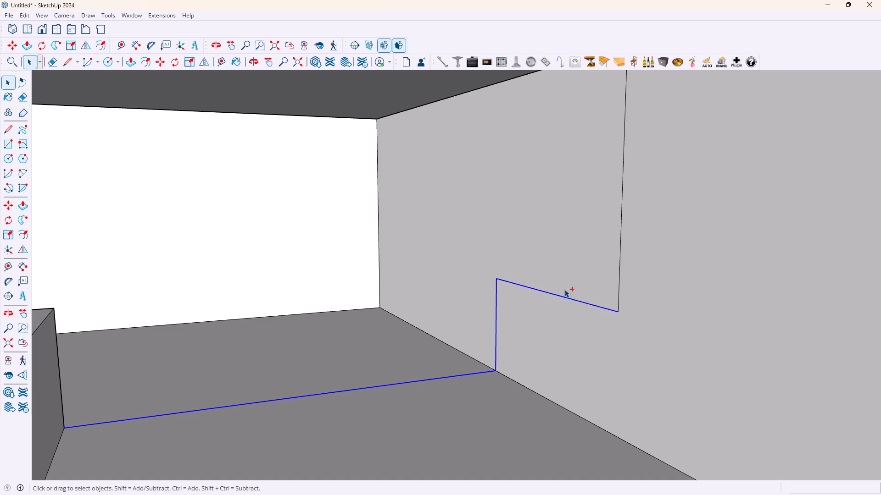
pyautogui.keyDown('ctrl'); pyautogui.click(620, 262); pyautogui.keyUp('ctrl')
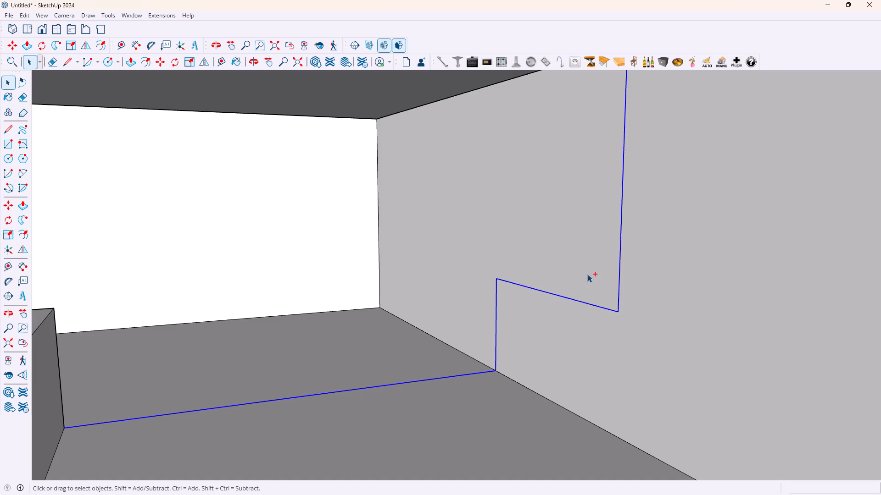
pyautogui.scroll(-4, 100, 302)
pyautogui.scroll(-4, 77, 330)
pyautogui.scroll(5, 70, 334)
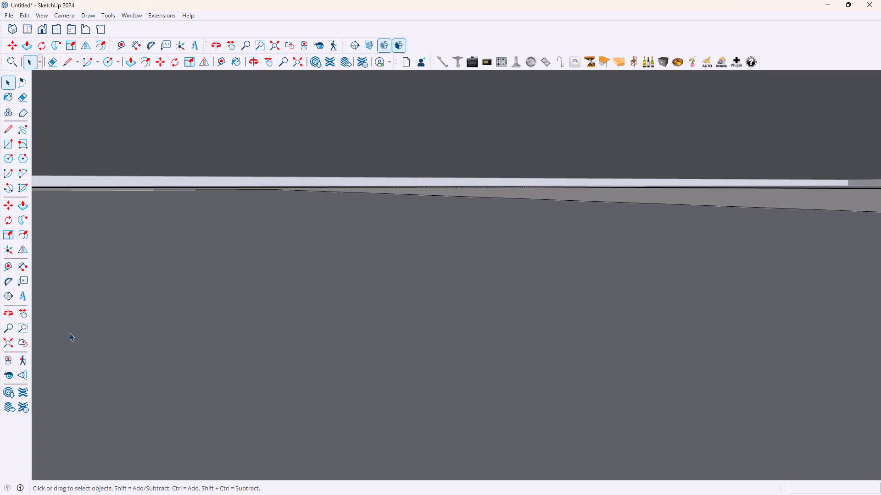
pyautogui.press('Delete')
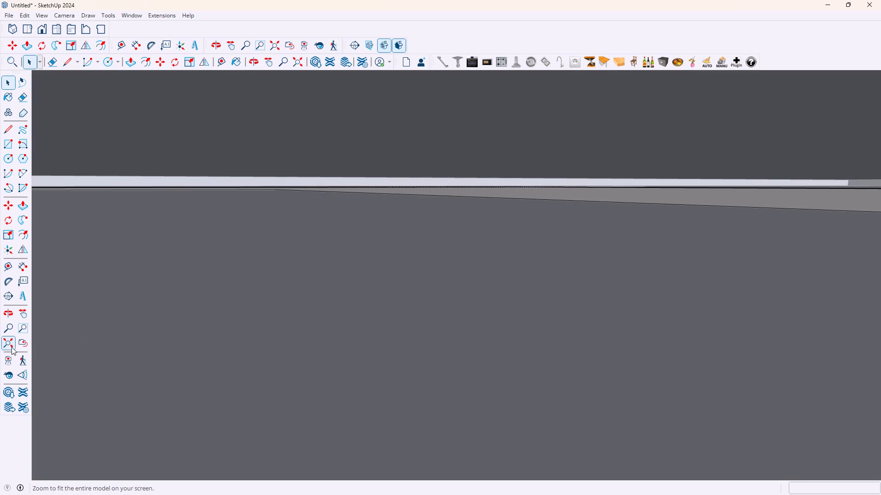
# Delete the leftover edge crossing the narrow ledge at the inner corner where the two grooves meet.
pyautogui.click(10, 345)
pyautogui.scroll(3, 524, 179)
pyautogui.scroll(7, 468, 108)
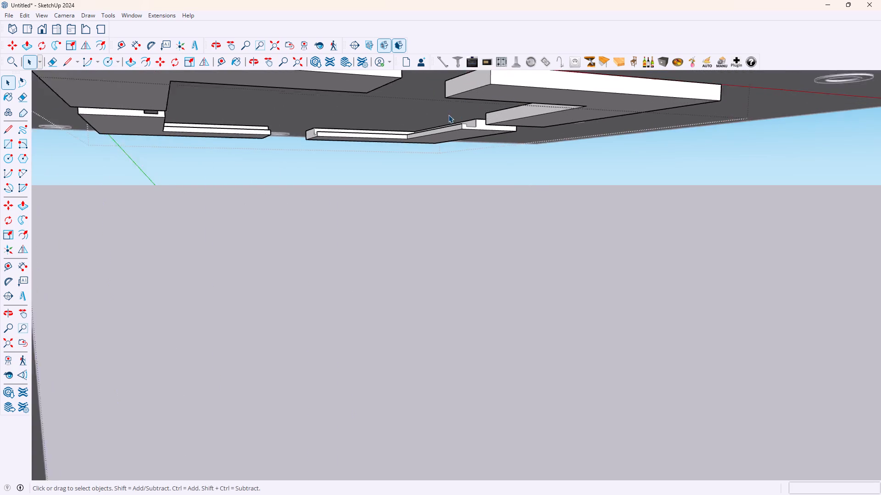
pyautogui.scroll(15, 448, 115)
pyautogui.moveTo(413, 107); pyautogui.dragTo(439, 153, button='middle')
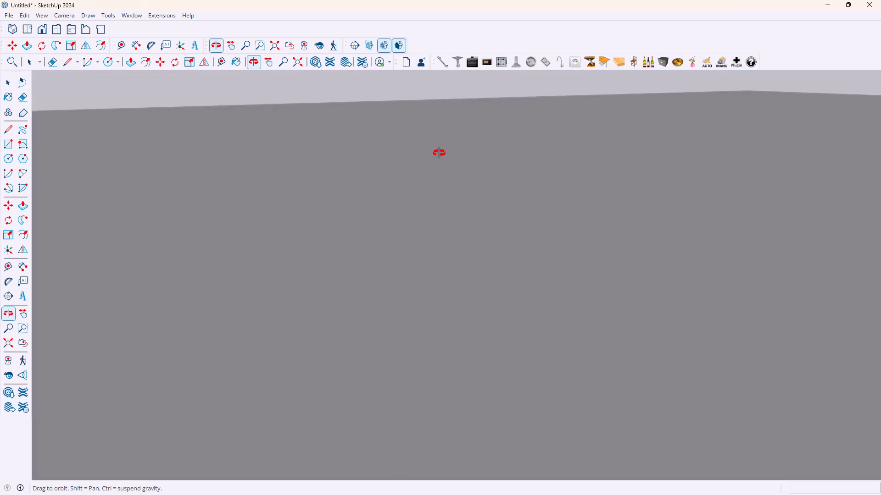
pyautogui.moveTo(439, 153); pyautogui.dragTo(471, 121, button='middle')
pyautogui.scroll(13, 580, 115)
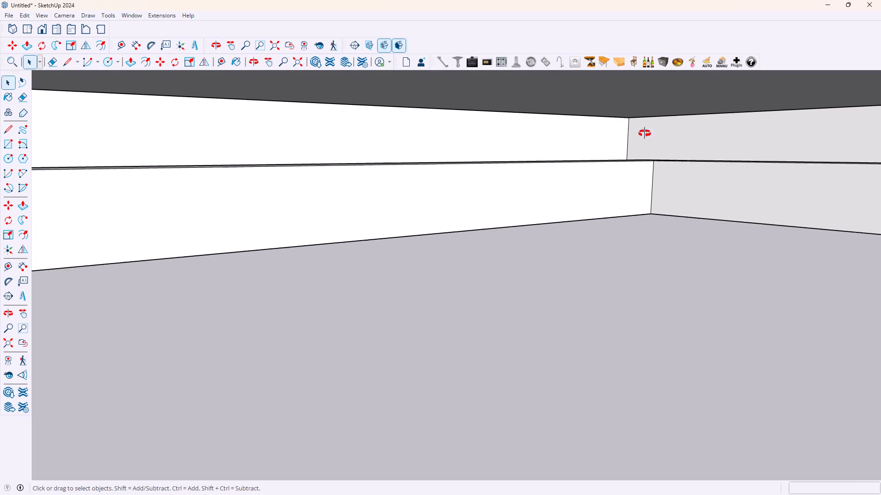
pyautogui.scroll(8, 645, 133)
pyautogui.middleClick(645, 133)
pyautogui.moveTo(573, 182); pyautogui.dragTo(686, 226, button='middle')
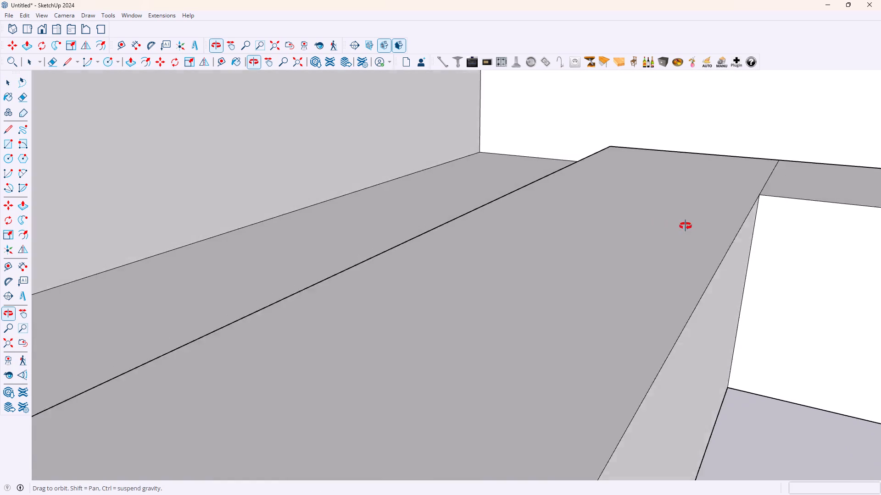
pyautogui.moveTo(686, 226); pyautogui.dragTo(625, 236, button='middle')
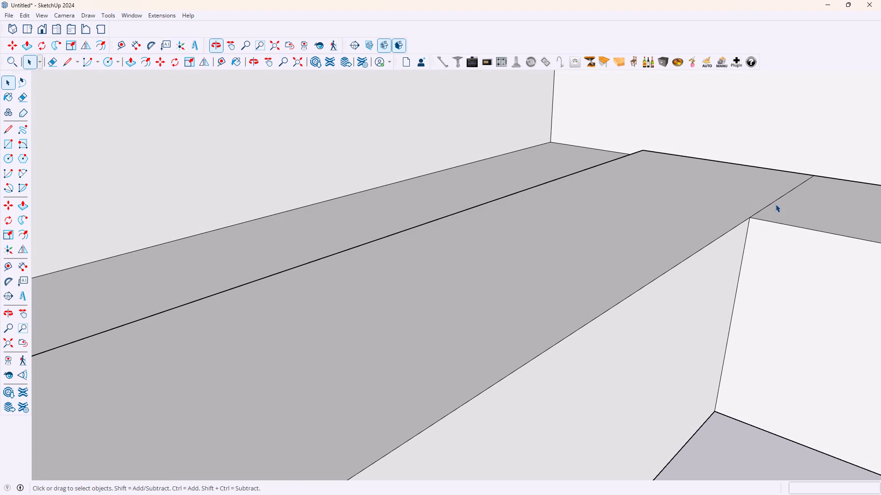
pyautogui.click(774, 201)
pyautogui.press('Delete')
# Draw a stepped profile on one arm end of the next ungrooved L-panel: from the inner edge's midpoint 1" in, 0.5" down, 2" across, and up to the top edge.
pyautogui.scroll(-4, 764, 220)
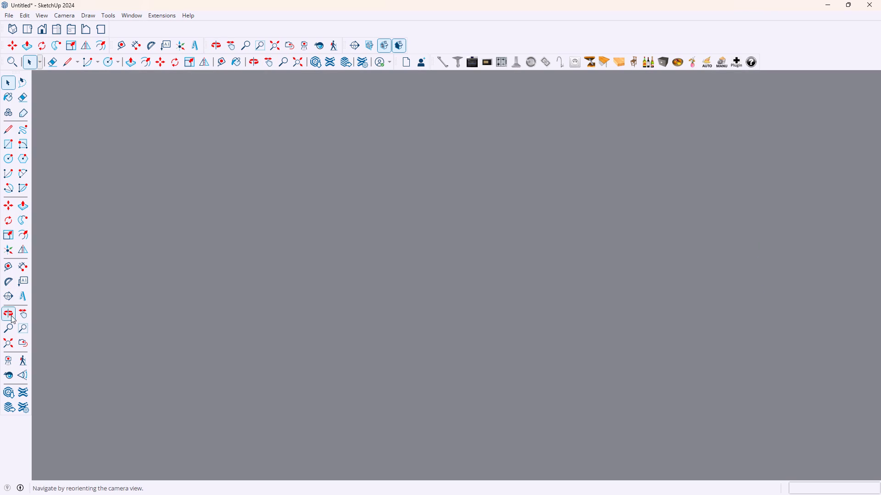
pyautogui.click(9, 341)
pyautogui.moveTo(775, 205); pyautogui.dragTo(608, 132, button='middle')
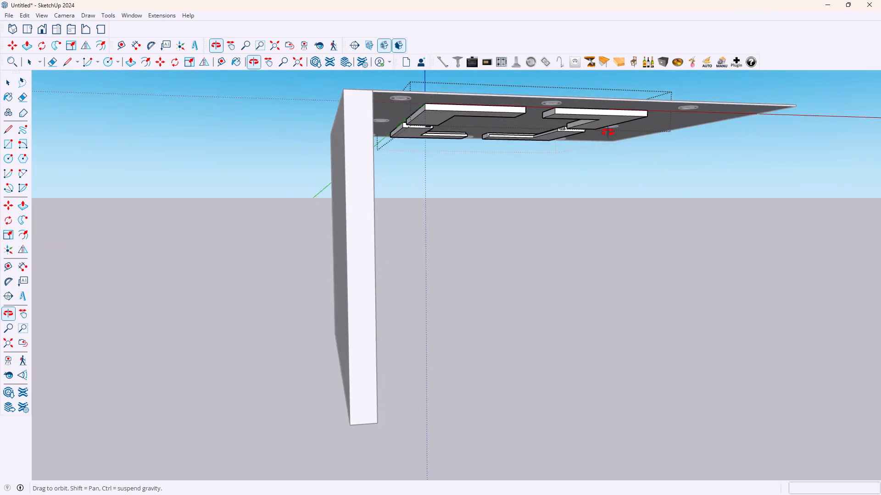
pyautogui.moveTo(608, 132); pyautogui.dragTo(472, 129, button='middle')
pyautogui.scroll(4, 472, 129)
pyautogui.scroll(4, 507, 121)
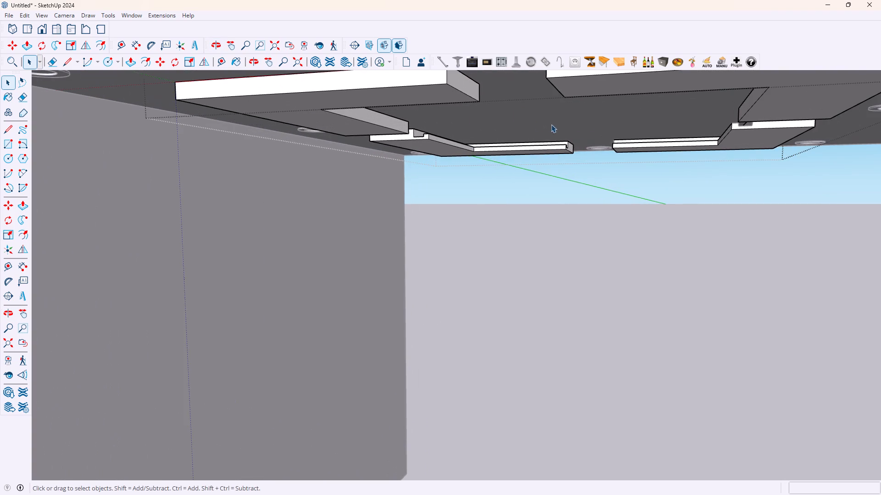
pyautogui.scroll(-3, 705, 110)
pyautogui.scroll(3, 625, 111)
pyautogui.moveTo(604, 107); pyautogui.dragTo(503, 117, button='middle')
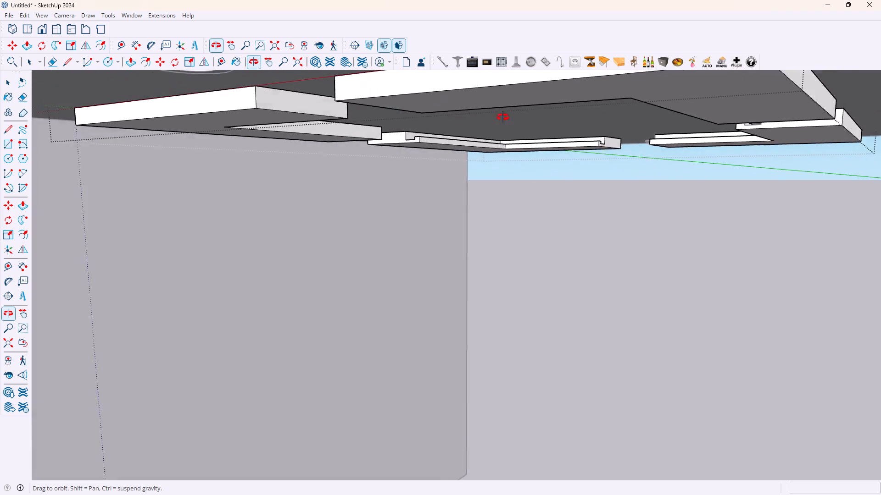
pyautogui.moveTo(503, 117); pyautogui.dragTo(403, 115, button='middle')
pyautogui.scroll(3, 195, 143)
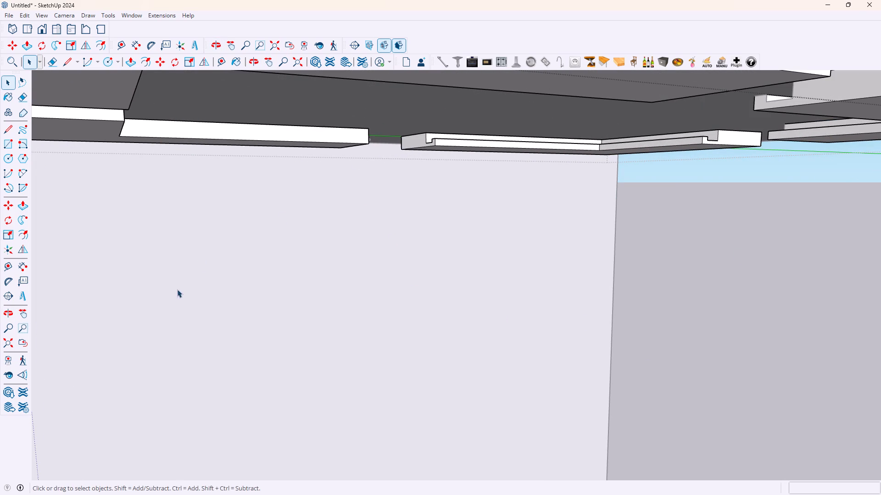
pyautogui.moveTo(178, 294); pyautogui.dragTo(112, 289, button='middle')
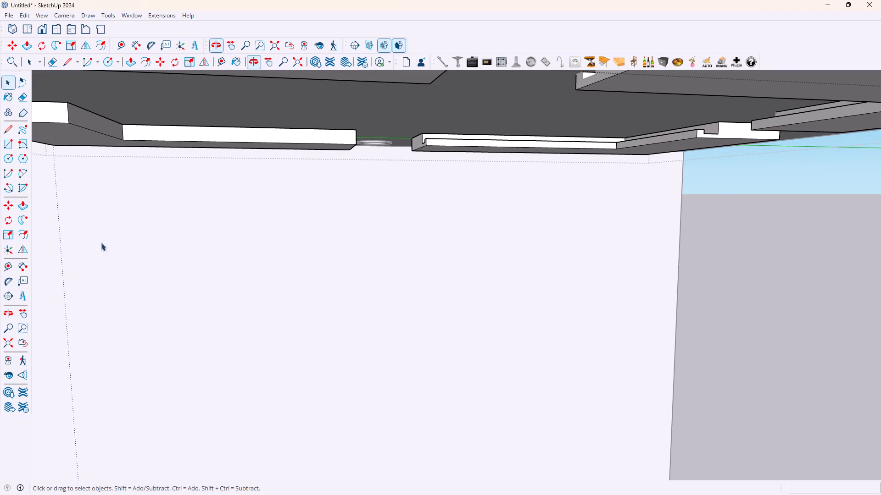
pyautogui.scroll(3, 73, 181)
pyautogui.middleClick(73, 181)
pyautogui.moveTo(168, 140); pyautogui.dragTo(191, 158, button='middle')
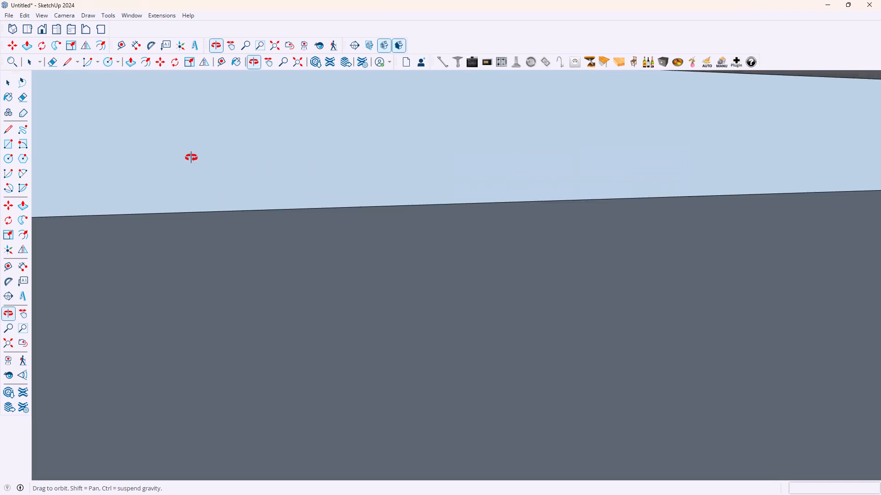
pyautogui.moveTo(191, 158); pyautogui.dragTo(186, 145, button='middle')
pyautogui.scroll(-3, 283, 191)
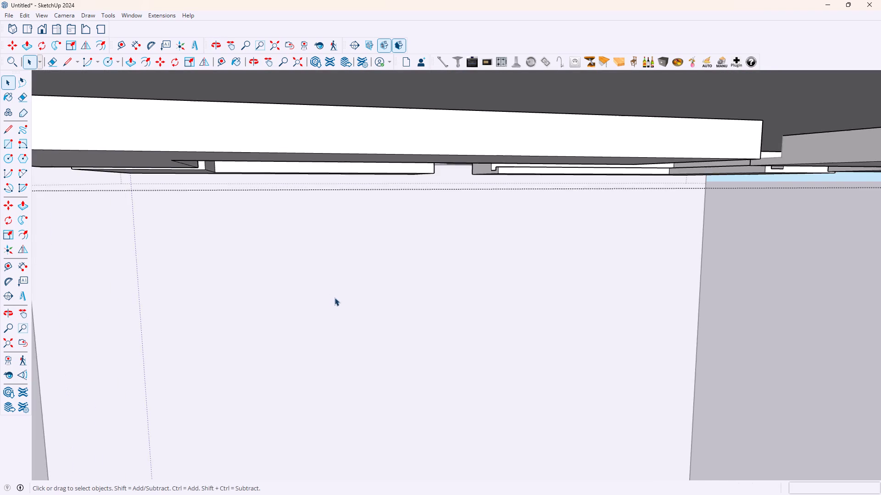
pyautogui.scroll(-5, 321, 303)
pyautogui.moveTo(365, 393); pyautogui.dragTo(260, 274, button='middle')
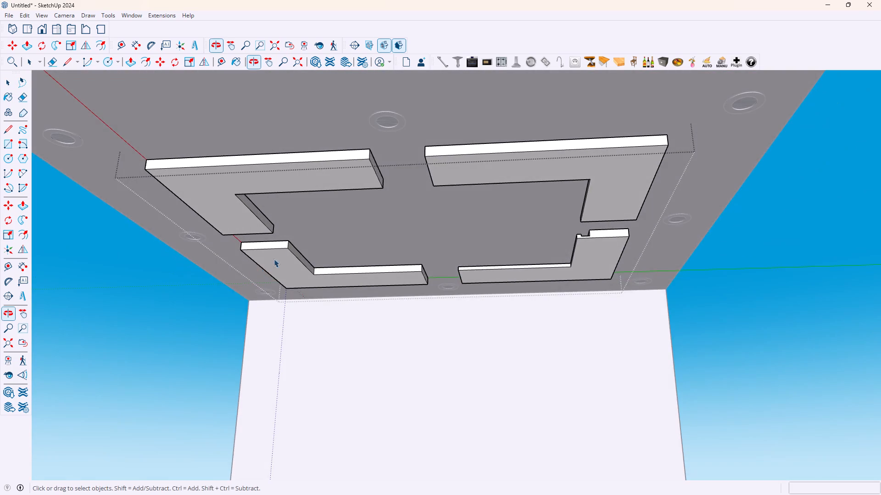
pyautogui.scroll(20, 292, 225)
pyautogui.scroll(1, 292, 225)
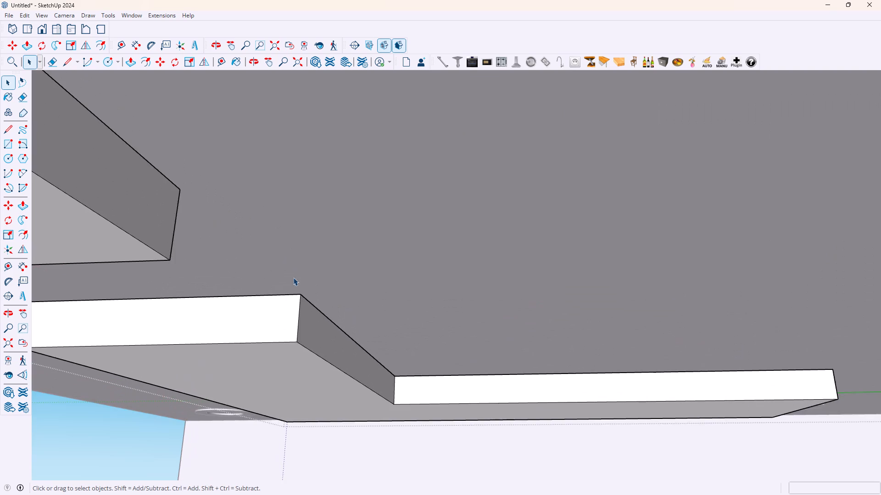
pyautogui.moveTo(294, 288); pyautogui.dragTo(302, 302, button='middle')
pyautogui.press('l')
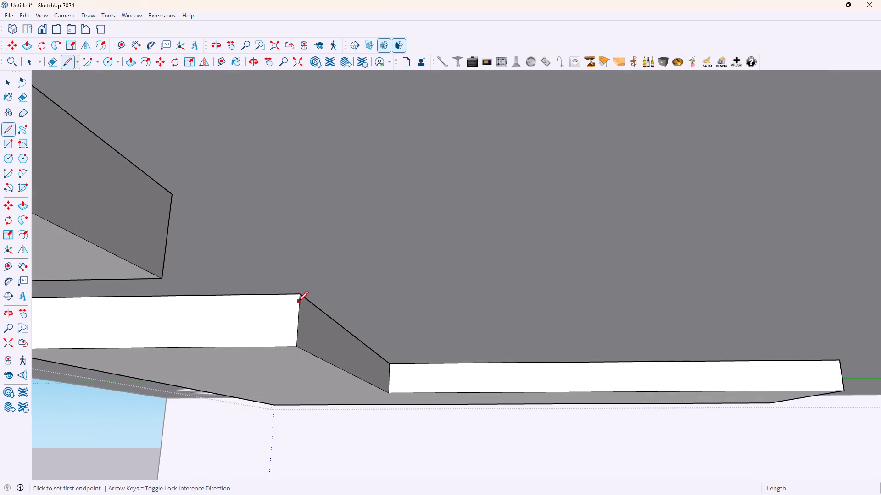
pyautogui.click(301, 318)
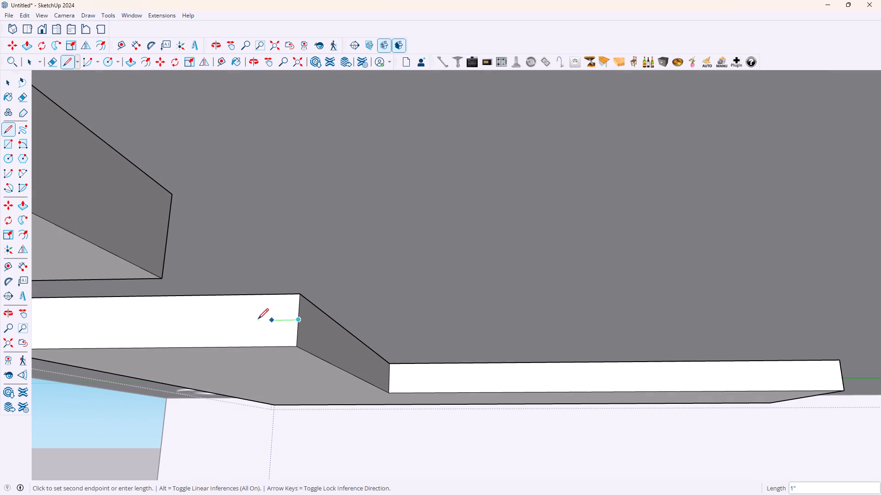
pyautogui.press('1')
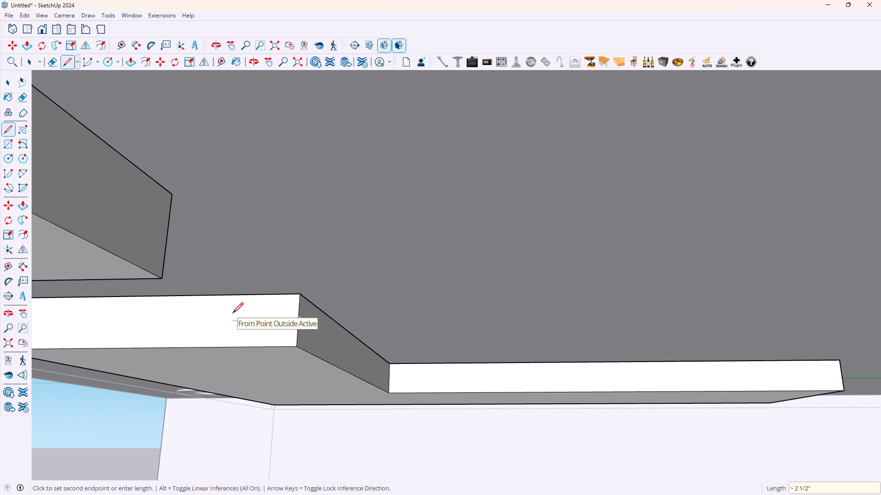
pyautogui.press('1')
pyautogui.press('Return')
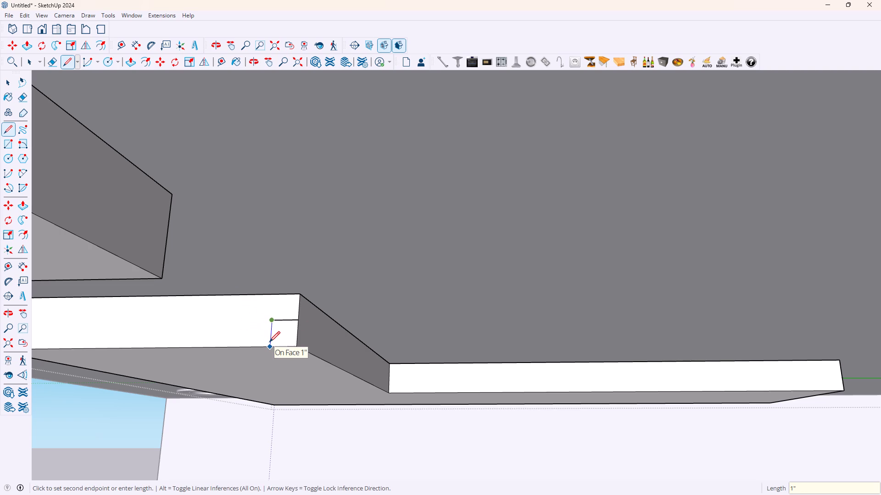
pyautogui.write('0.5')
pyautogui.press('Return')
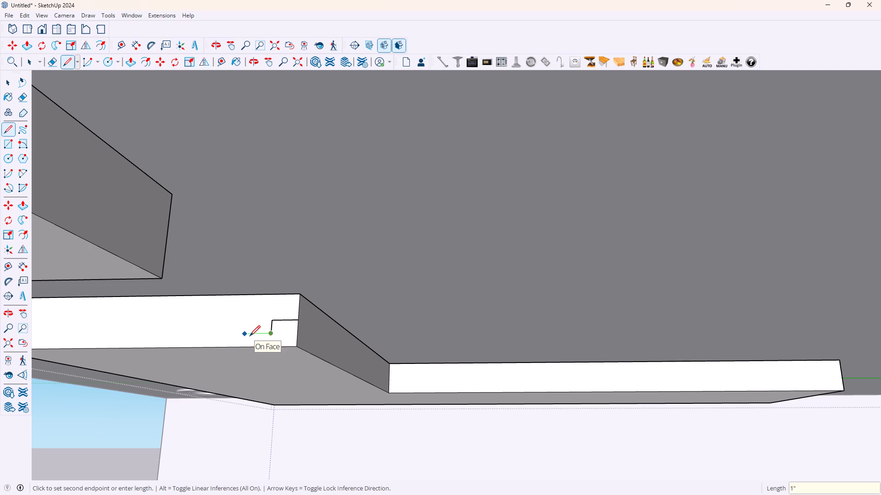
pyautogui.press('2')
pyautogui.press('Return')
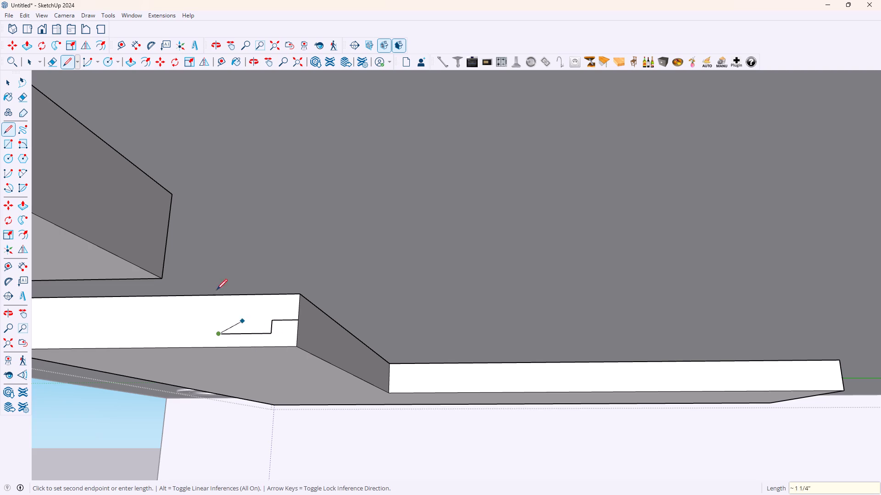
pyautogui.click(224, 297)
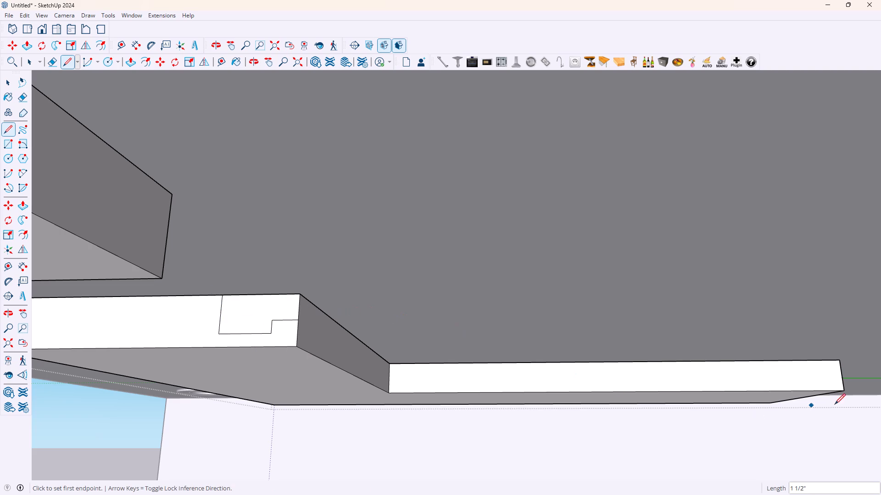
# Draw the matching profile on the same panel's other arm end: from the inner edge's midpoint 1" in, 0.5" down, 2" across, and up to the top edge.
pyautogui.moveTo(840, 396); pyautogui.dragTo(571, 381, button='middle')
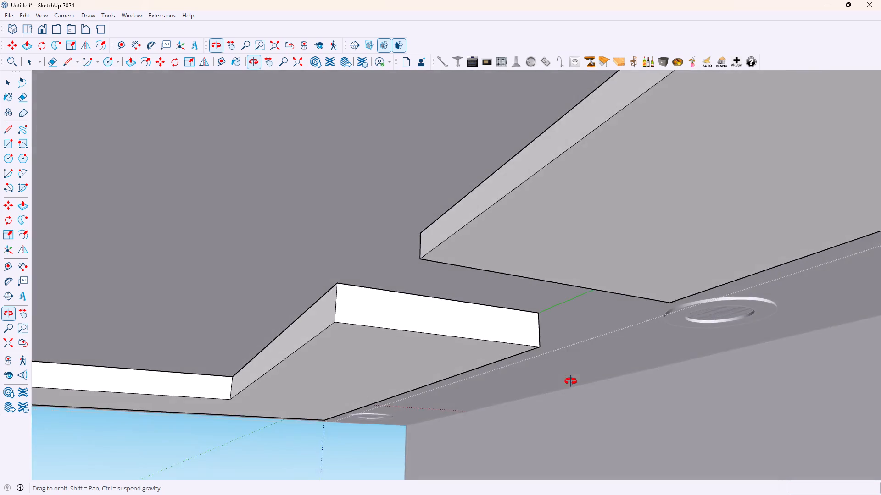
pyautogui.moveTo(571, 381); pyautogui.dragTo(570, 391, button='middle')
pyautogui.click(332, 341)
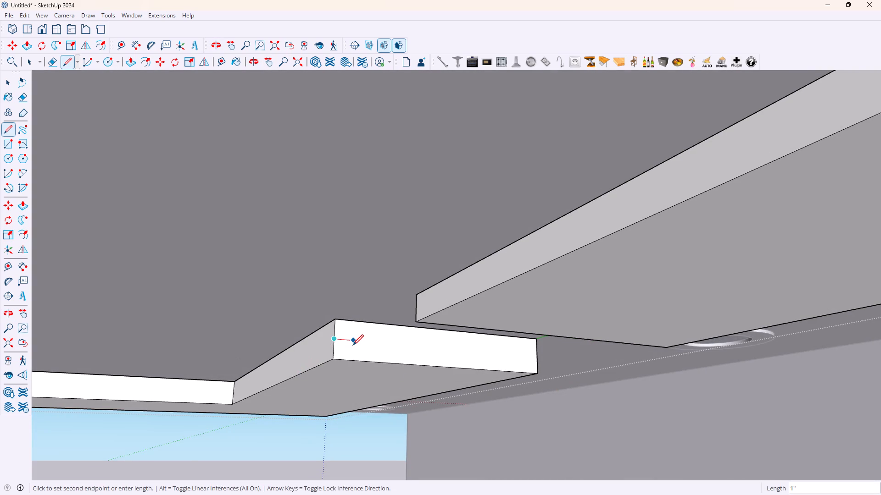
pyautogui.press('1')
pyautogui.press('Return')
pyautogui.write('0.5')
pyautogui.press('Return')
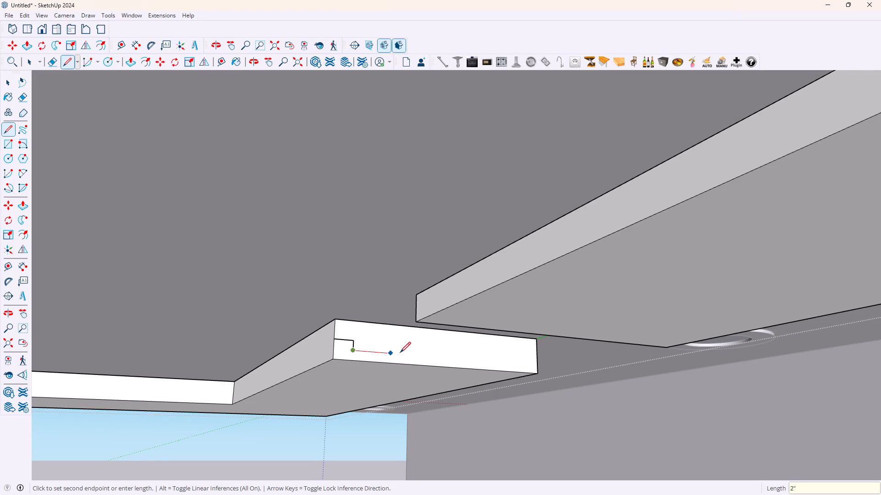
pyautogui.scroll(8, 401, 352)
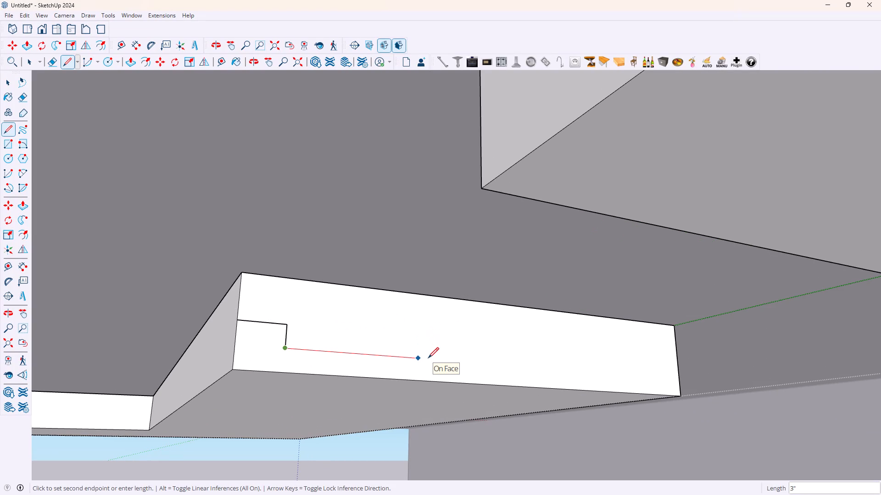
pyautogui.press('2')
pyautogui.press('Return')
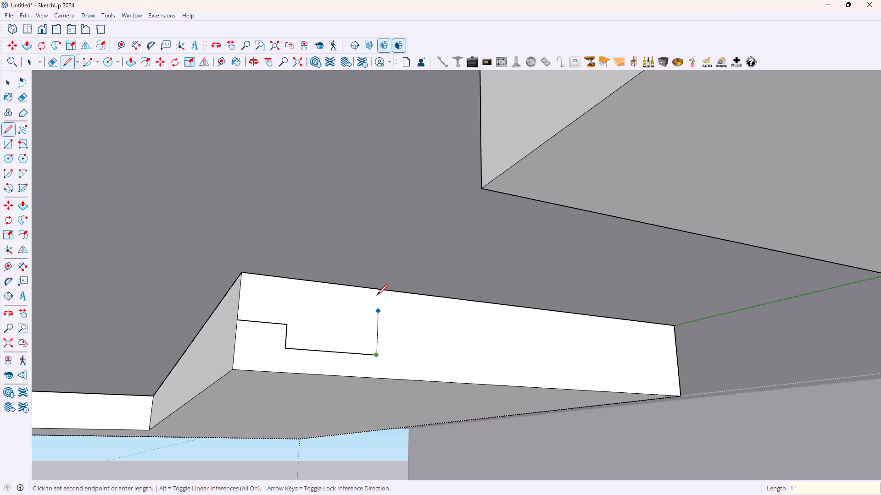
pyautogui.click(377, 288)
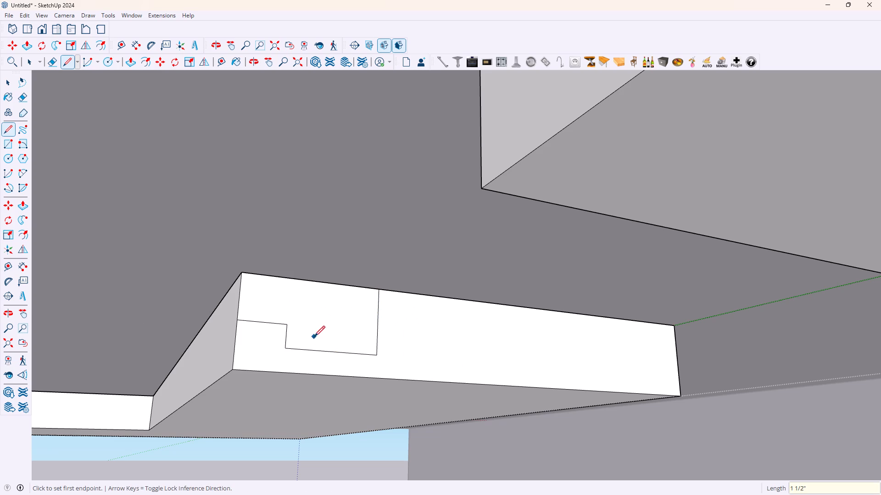
# Push the stepped profile area on this arm end 2' 6" along the arm to the inner corner.
pyautogui.press('space')
pyautogui.press('p')
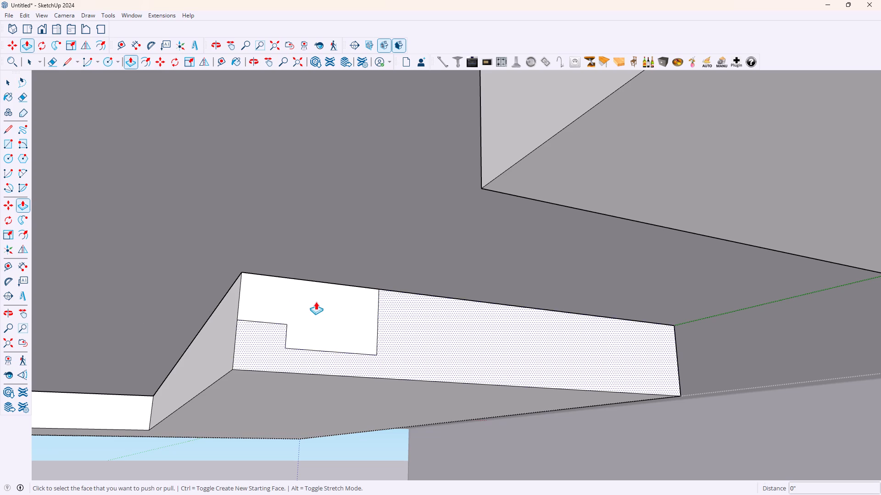
pyautogui.click(318, 300)
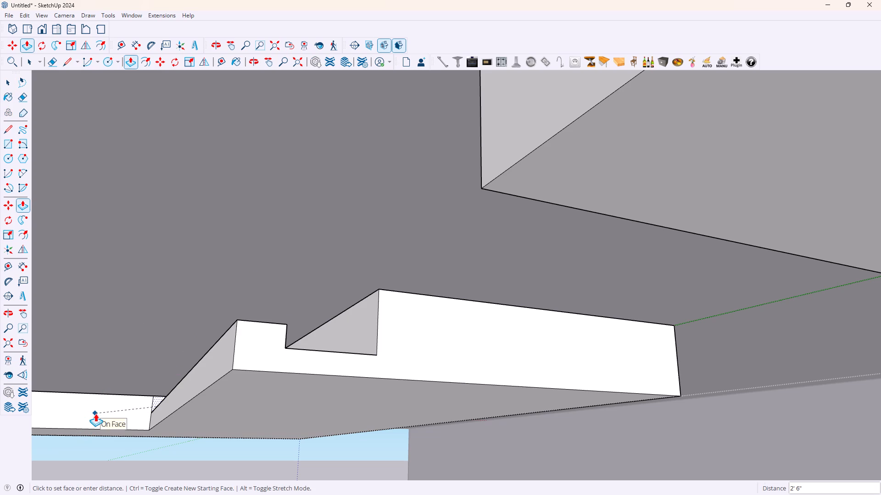
pyautogui.click(119, 408)
# Push the stepped profile area on the panel's other arm end along the arm to cut the second groove toward the inner corner.
pyautogui.scroll(-9, 134, 412)
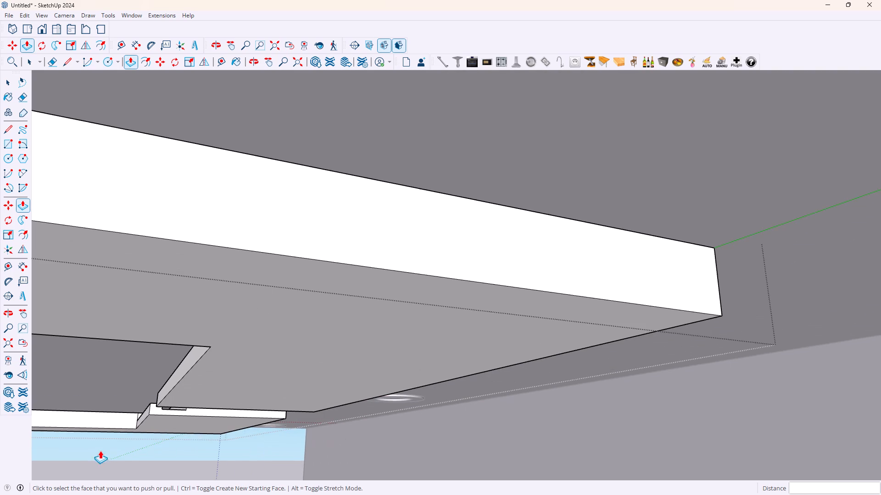
pyautogui.moveTo(84, 456); pyautogui.dragTo(103, 451, button='middle')
pyautogui.scroll(6, 88, 440)
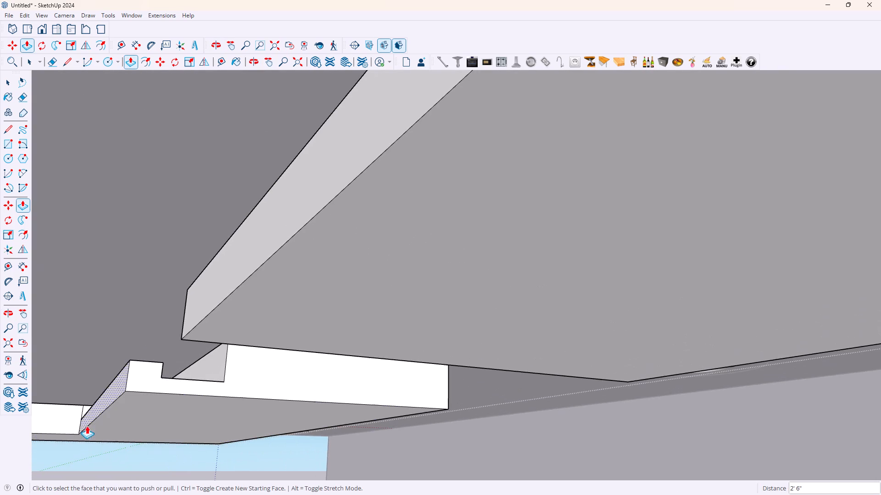
pyautogui.moveTo(79, 421); pyautogui.dragTo(367, 420, button='middle')
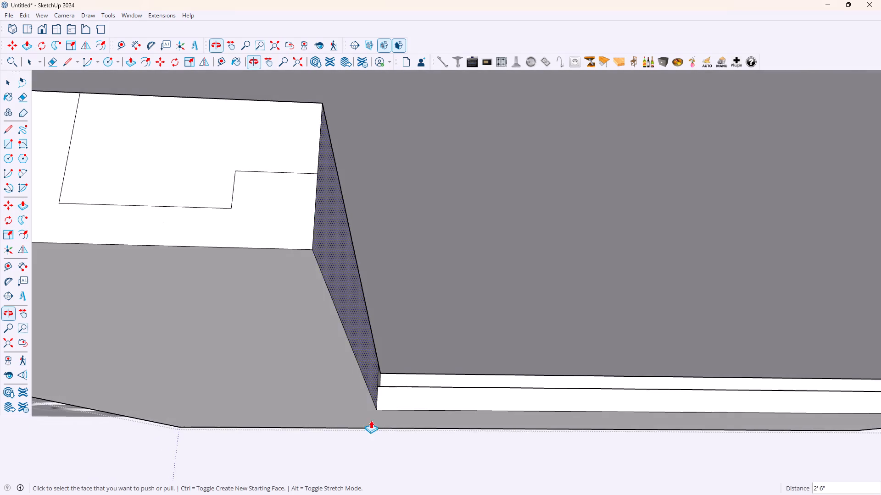
pyautogui.moveTo(391, 387); pyautogui.dragTo(402, 404, button='middle')
pyautogui.doubleClick(320, 378)
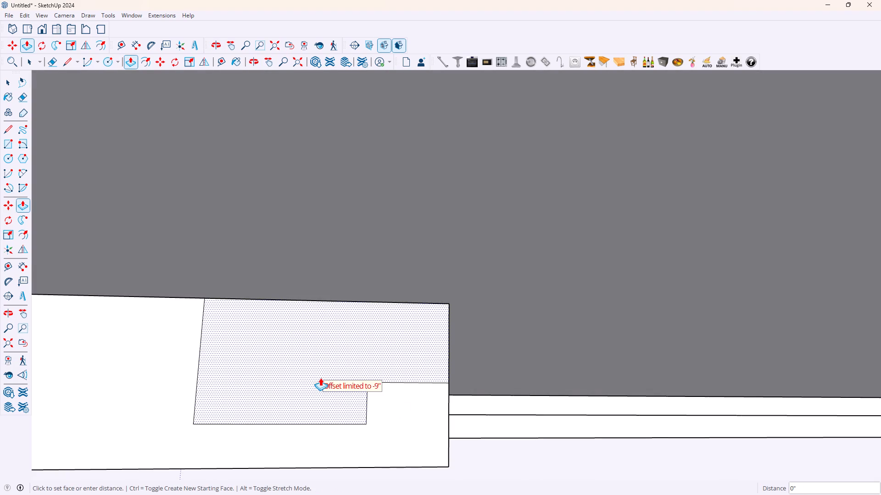
# Join the two grooves at the inner corner by pushing the blocking upper end face 3" and the lower step face 1".
pyautogui.moveTo(535, 384); pyautogui.dragTo(458, 380, button='middle')
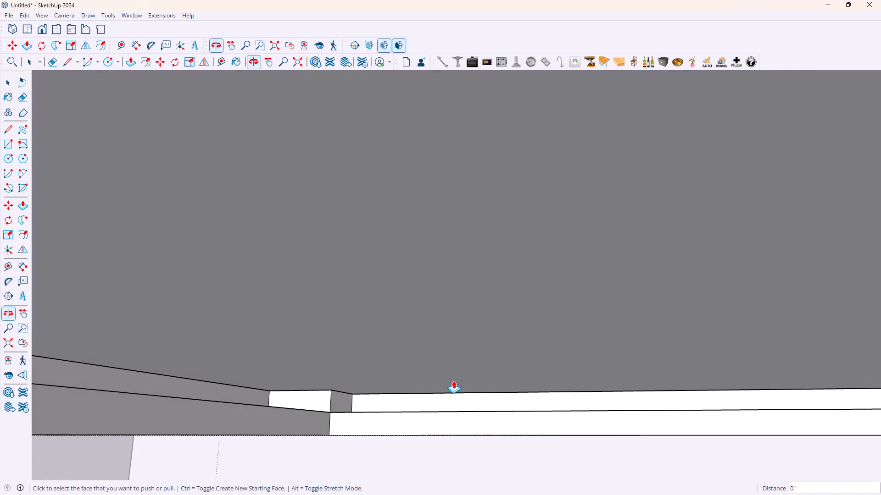
pyautogui.scroll(8, 330, 394)
pyautogui.click(315, 397)
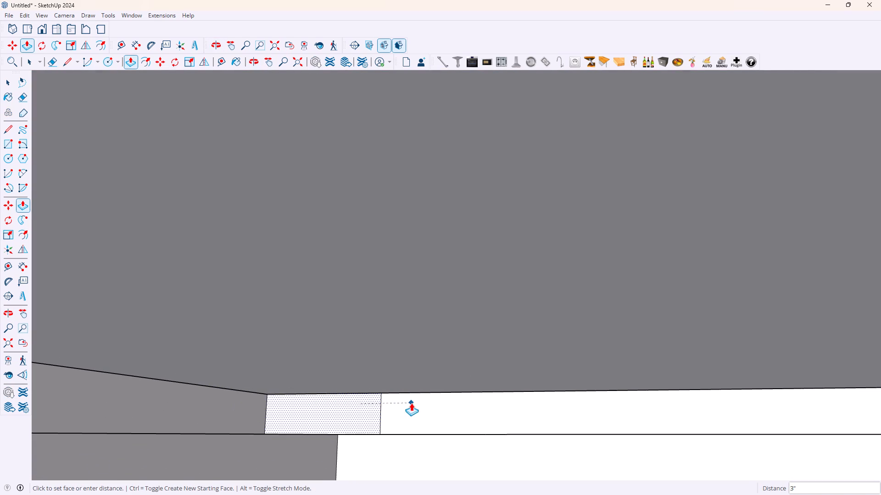
pyautogui.click(411, 403)
pyautogui.scroll(9, 375, 403)
pyautogui.middleClick(365, 422)
pyautogui.scroll(-1, 373, 454)
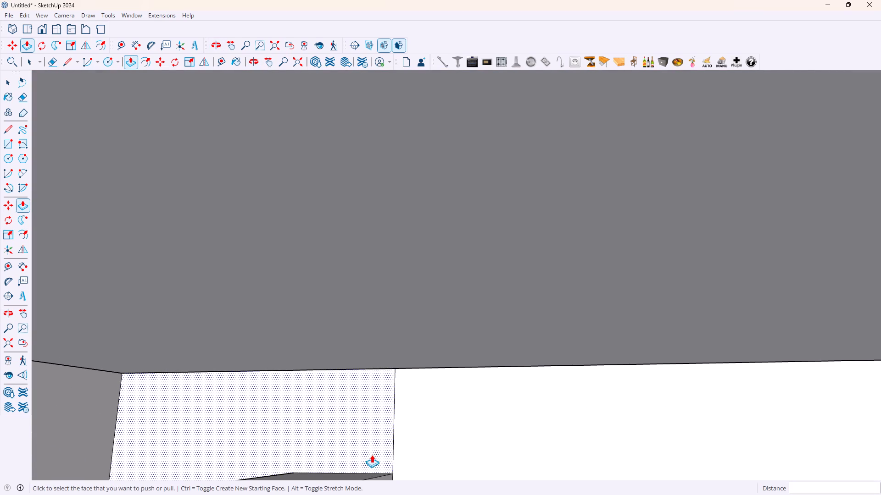
pyautogui.scroll(-3, 372, 454)
pyautogui.click(379, 470)
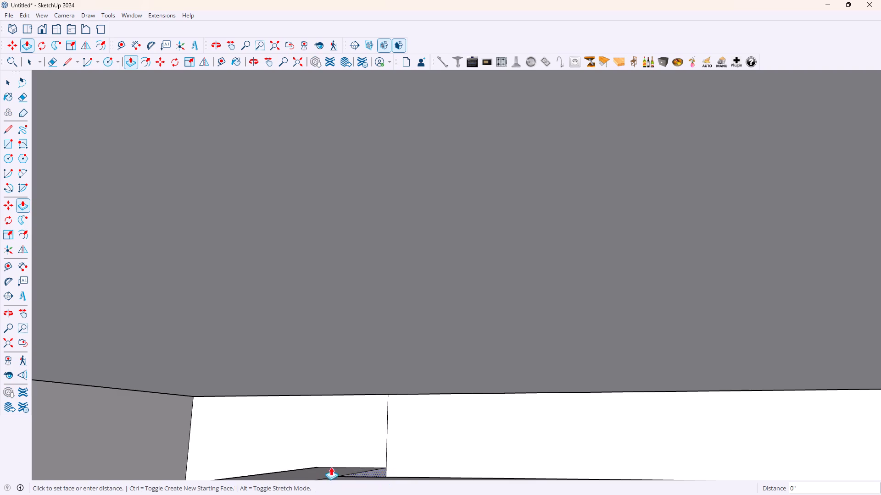
pyautogui.click(144, 438)
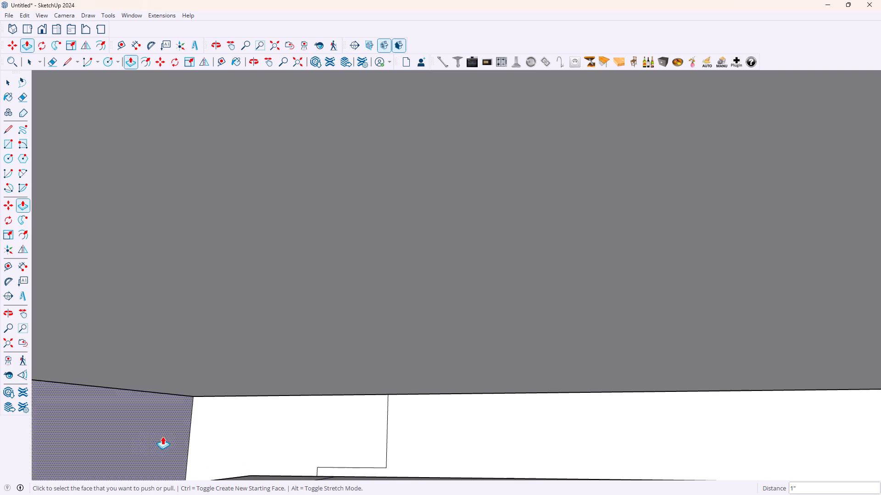
# Erase the leftover stepped profile edges on the groove's back wall near the inner corner.
pyautogui.scroll(3, 338, 437)
pyautogui.press('space')
pyautogui.scroll(-1, 376, 445)
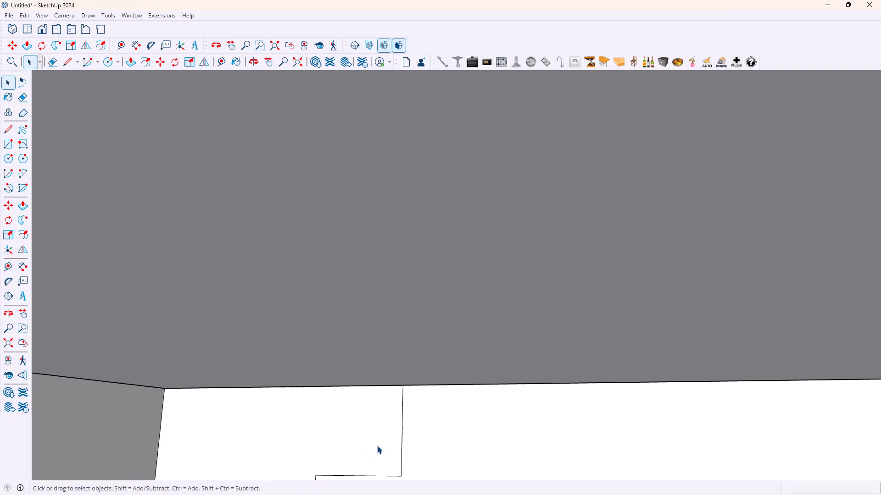
pyautogui.scroll(-2, 395, 445)
pyautogui.press('e')
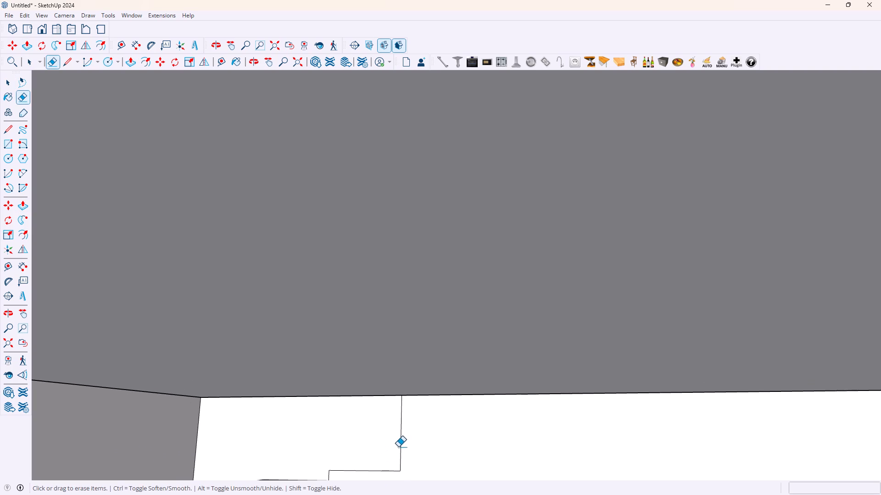
pyautogui.click(401, 449)
pyautogui.moveTo(374, 469); pyautogui.dragTo(372, 481)
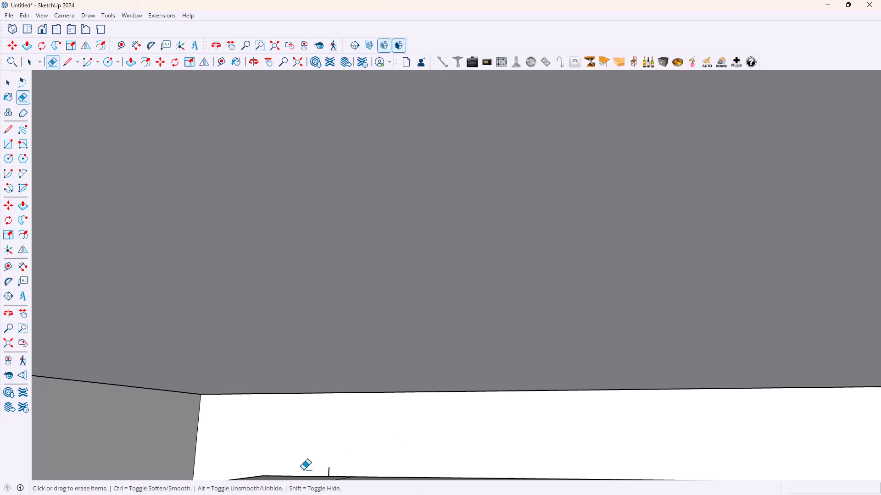
pyautogui.scroll(-1, 304, 470)
pyautogui.scroll(2, 291, 475)
pyautogui.scroll(-2, 298, 455)
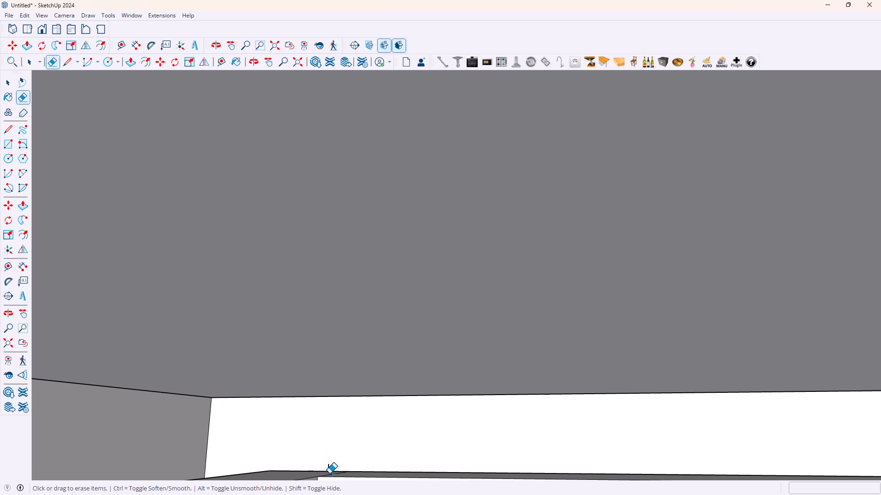
pyautogui.moveTo(327, 473); pyautogui.dragTo(334, 478)
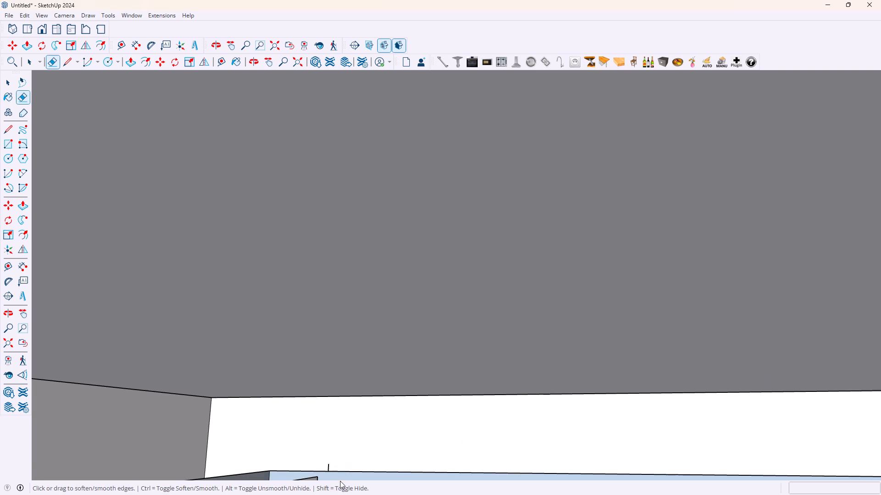
pyautogui.hotkey('ctrl', 'z')
pyautogui.scroll(9, 329, 477)
pyautogui.moveTo(327, 473); pyautogui.dragTo(338, 478)
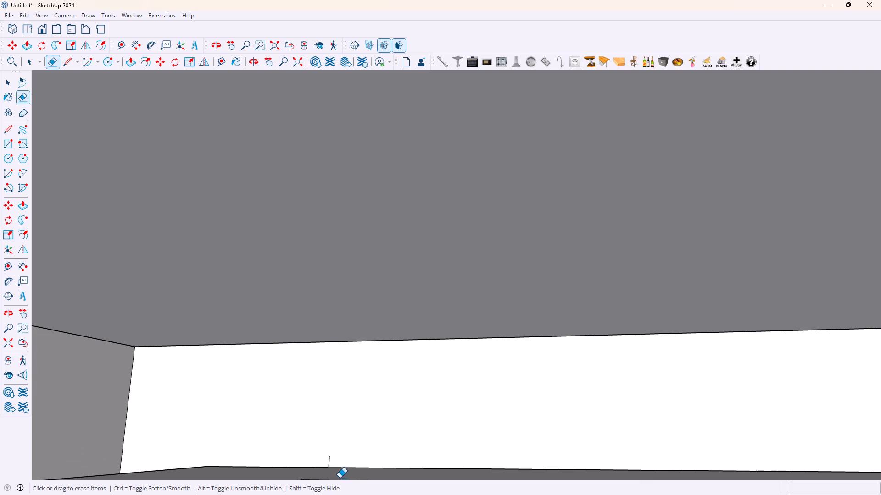
pyautogui.moveTo(325, 462); pyautogui.dragTo(331, 463)
# Erase the leftover edge crossing the groove floor at the inner corner where the two grooves meet.
pyautogui.moveTo(347, 456); pyautogui.dragTo(283, 457, button='middle')
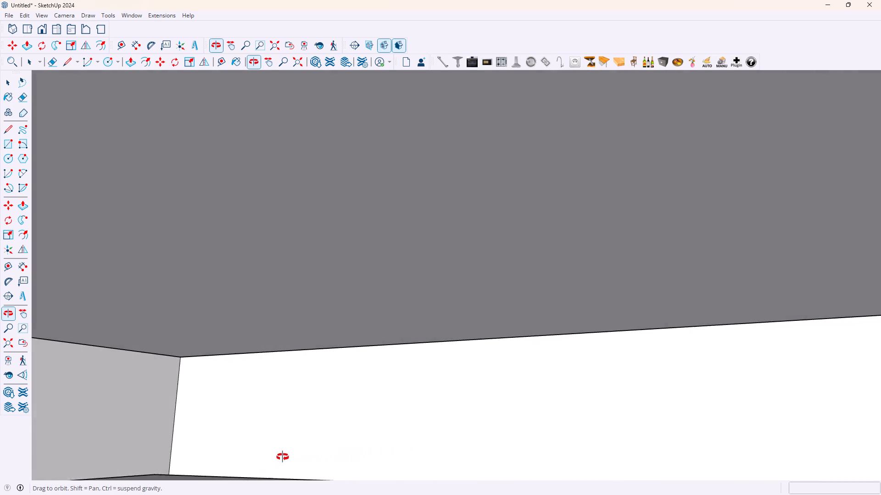
pyautogui.moveTo(283, 457); pyautogui.dragTo(225, 456, button='middle')
pyautogui.scroll(-4, 318, 397)
pyautogui.moveTo(394, 406); pyautogui.dragTo(348, 433, button='middle')
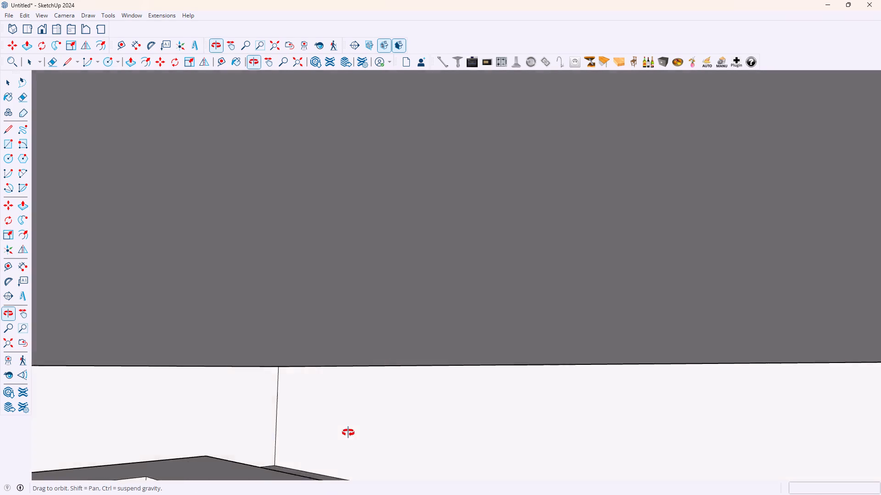
pyautogui.moveTo(348, 433); pyautogui.dragTo(327, 407, button='middle')
pyautogui.scroll(-5, 356, 440)
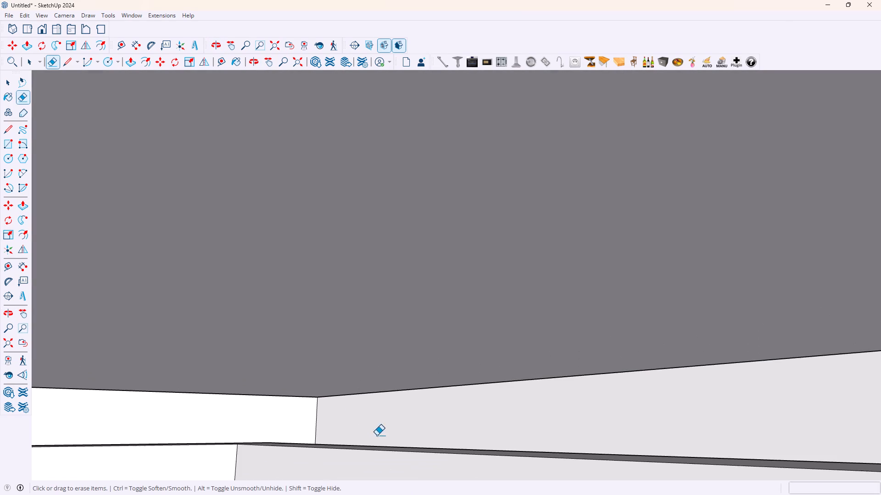
pyautogui.moveTo(393, 430); pyautogui.dragTo(317, 433, button='middle')
pyautogui.scroll(4, 401, 445)
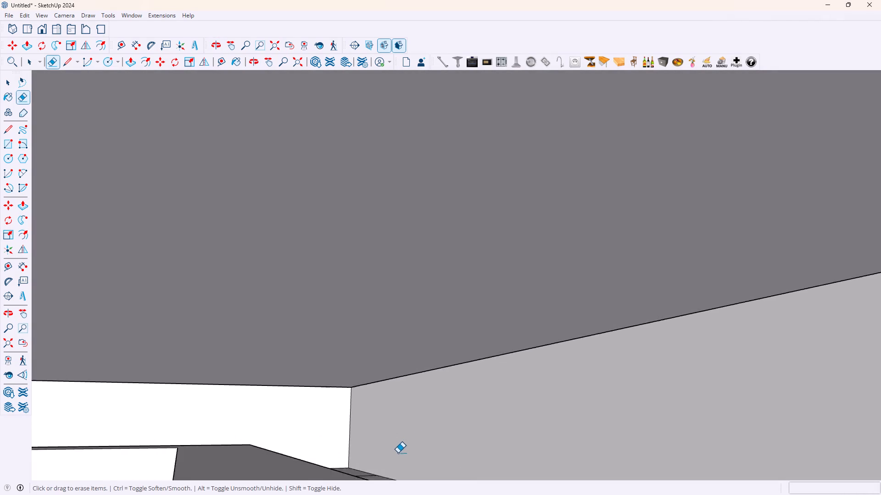
pyautogui.moveTo(392, 450); pyautogui.dragTo(352, 465, button='middle')
pyautogui.scroll(-2, 354, 448)
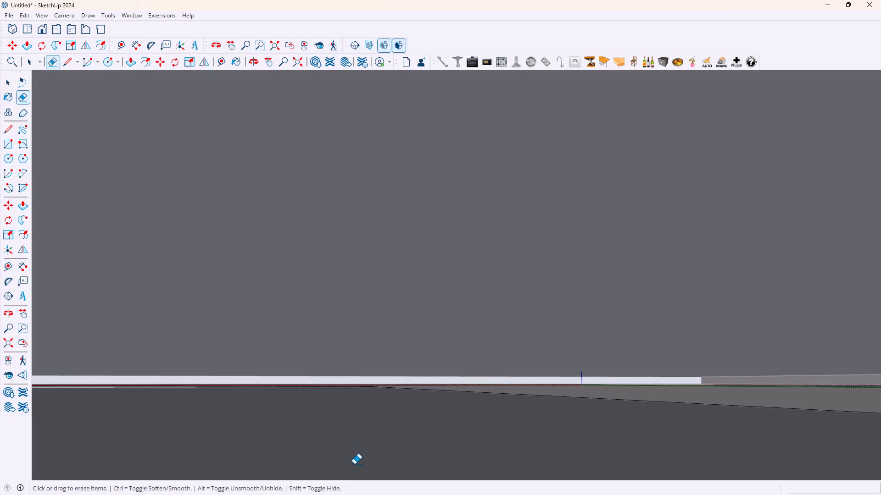
pyautogui.scroll(5, 354, 470)
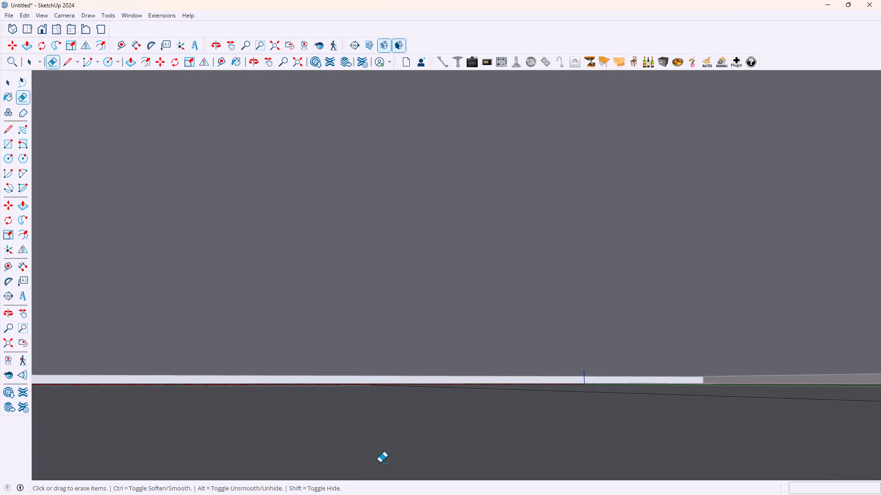
pyautogui.moveTo(380, 462); pyautogui.dragTo(379, 437, button='middle')
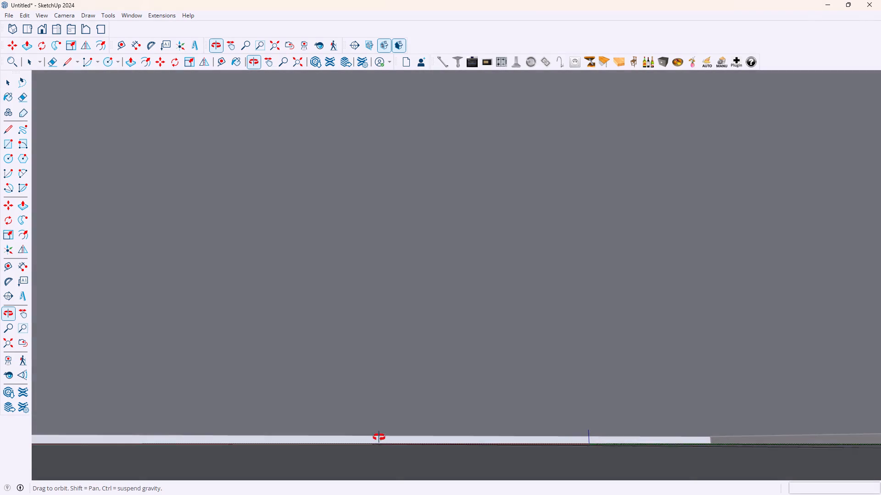
pyautogui.moveTo(379, 437); pyautogui.dragTo(385, 424, button='middle')
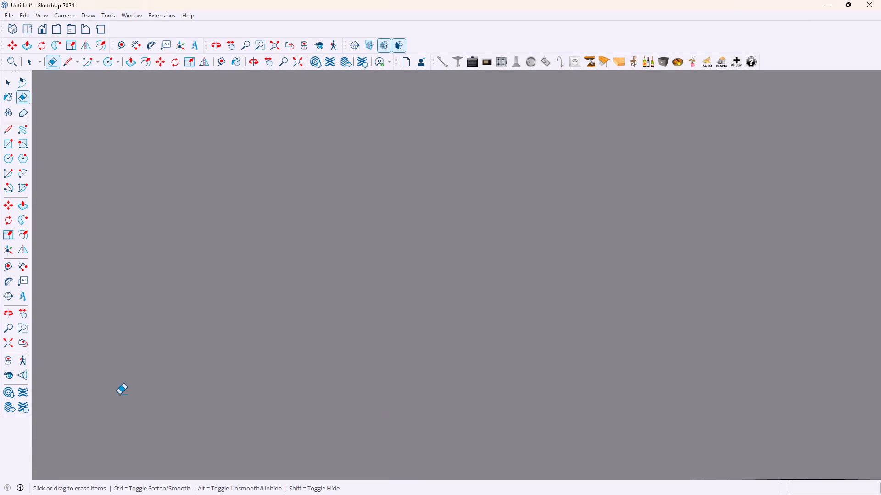
pyautogui.click(25, 315)
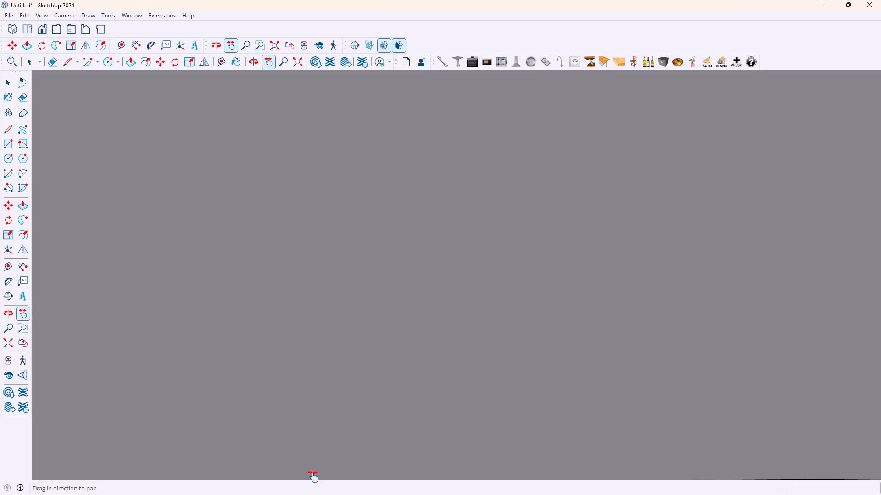
pyautogui.moveTo(327, 448); pyautogui.dragTo(323, 339)
pyautogui.moveTo(388, 423); pyautogui.dragTo(357, 323)
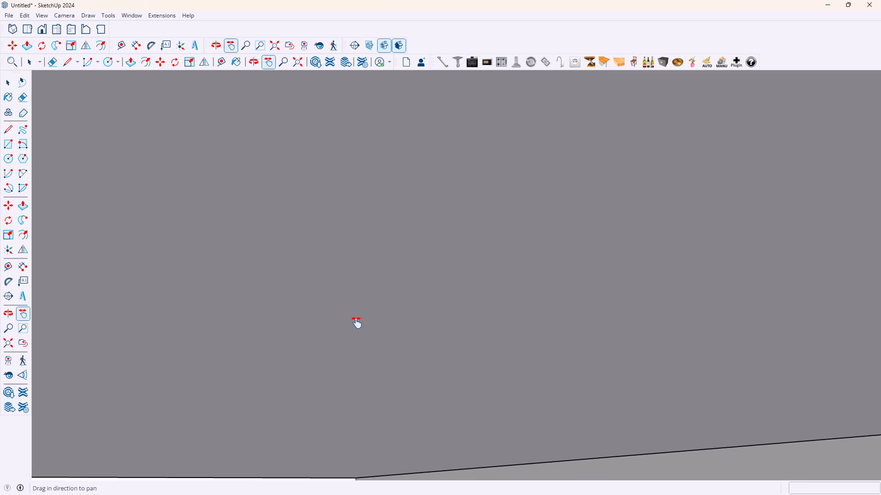
pyautogui.moveTo(357, 323); pyautogui.dragTo(353, 307)
pyautogui.moveTo(397, 421); pyautogui.dragTo(344, 326)
pyautogui.moveTo(410, 466); pyautogui.dragTo(302, 366)
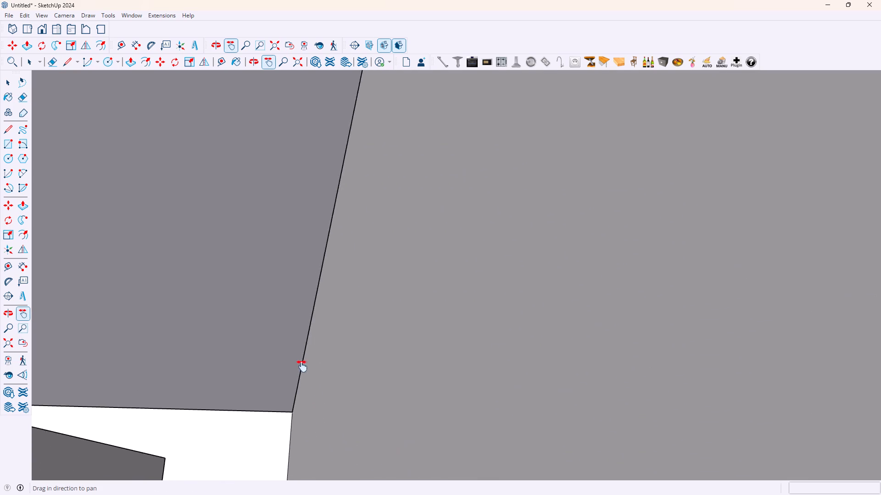
pyautogui.moveTo(302, 366); pyautogui.dragTo(360, 366)
pyautogui.moveTo(263, 412); pyautogui.dragTo(263, 413, button='middle')
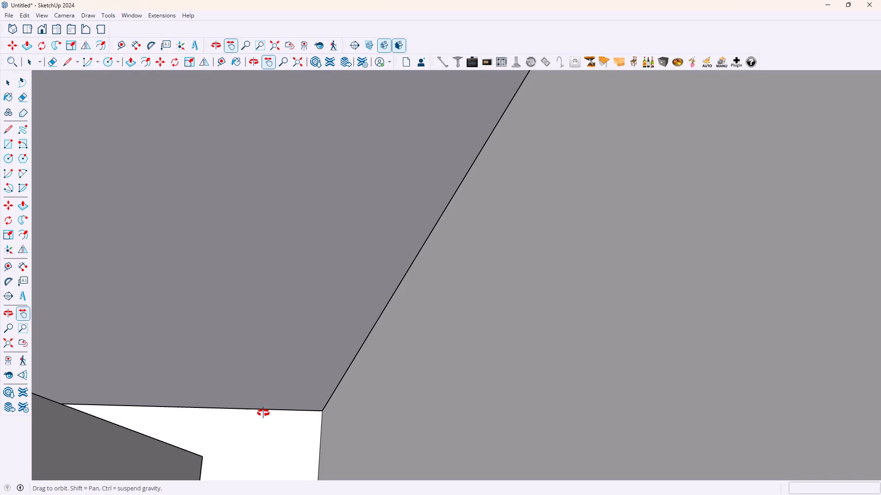
pyautogui.moveTo(263, 413); pyautogui.dragTo(272, 408, button='middle')
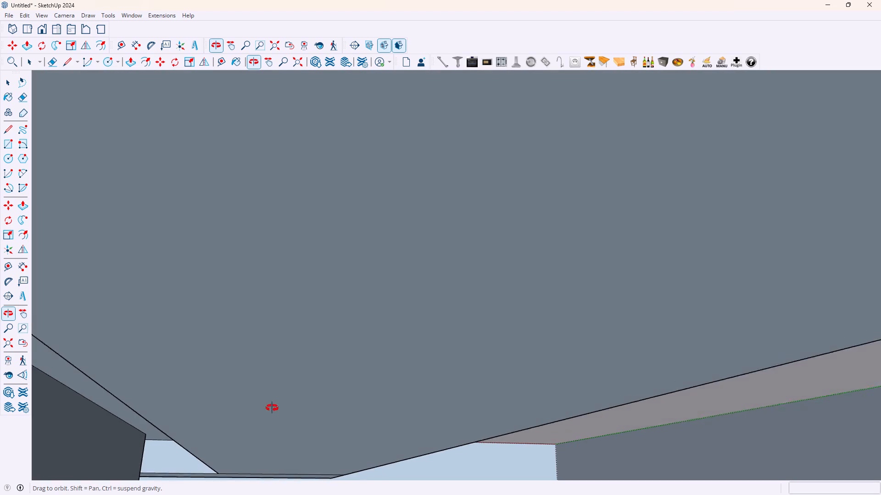
pyautogui.moveTo(272, 408); pyautogui.dragTo(273, 408, button='middle')
pyautogui.scroll(1, 260, 434)
pyautogui.scroll(6, 223, 445)
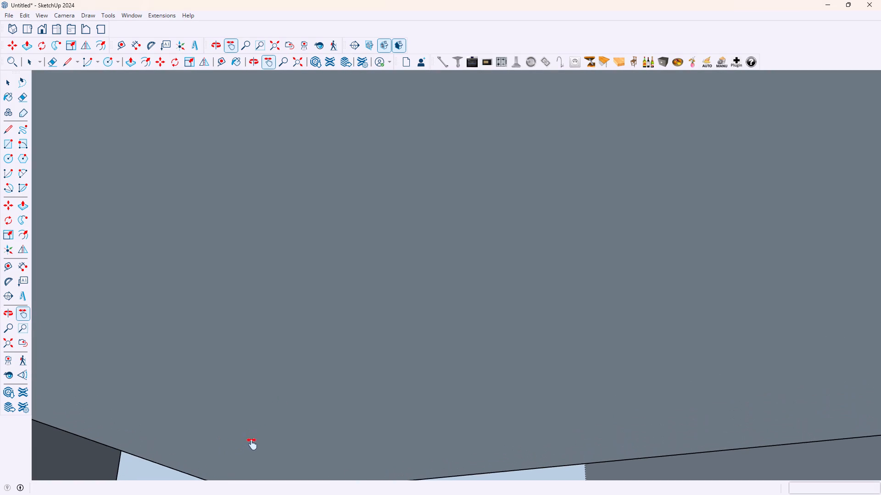
pyautogui.moveTo(252, 444); pyautogui.dragTo(255, 494, button='middle')
pyautogui.moveTo(294, 359); pyautogui.dragTo(292, 384, button='middle')
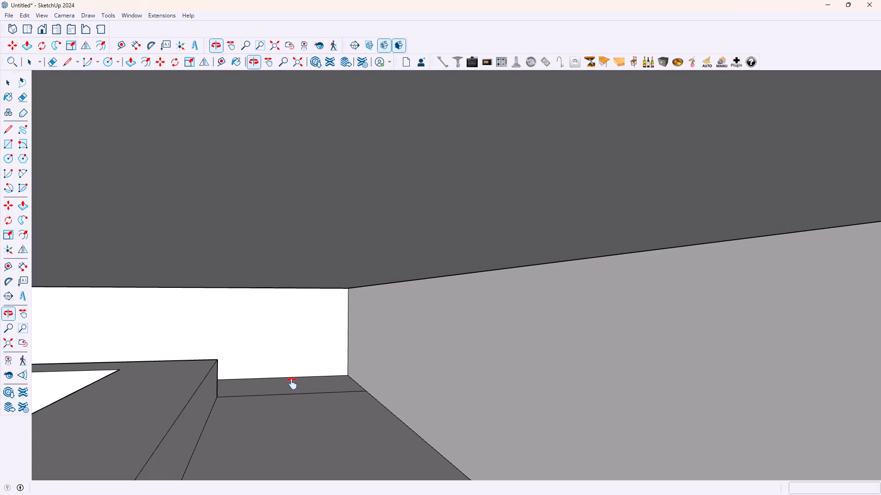
pyautogui.press('e')
pyautogui.moveTo(288, 385); pyautogui.dragTo(288, 404)
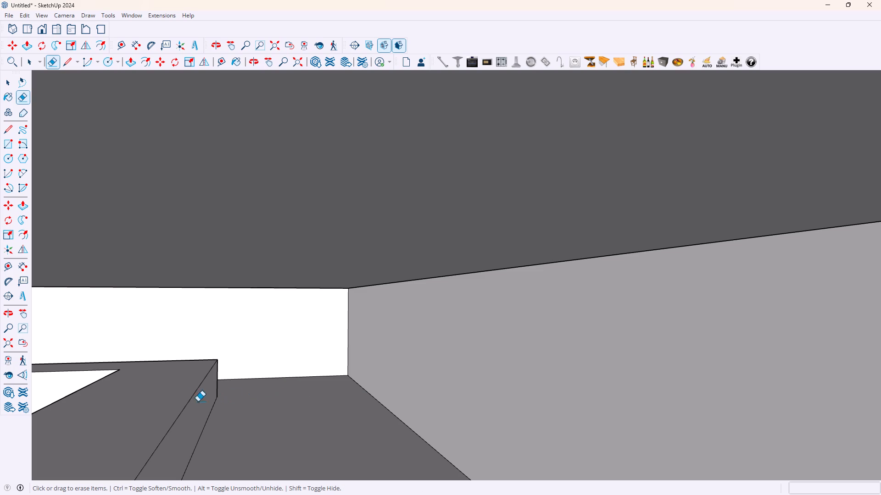
# Draw the stepped groove profile on the next panel's arm end from the inner edge's midpoint: 1", 0.5" down, 2", and up to the top edge.
pyautogui.scroll(1, 126, 401)
pyautogui.click(12, 344)
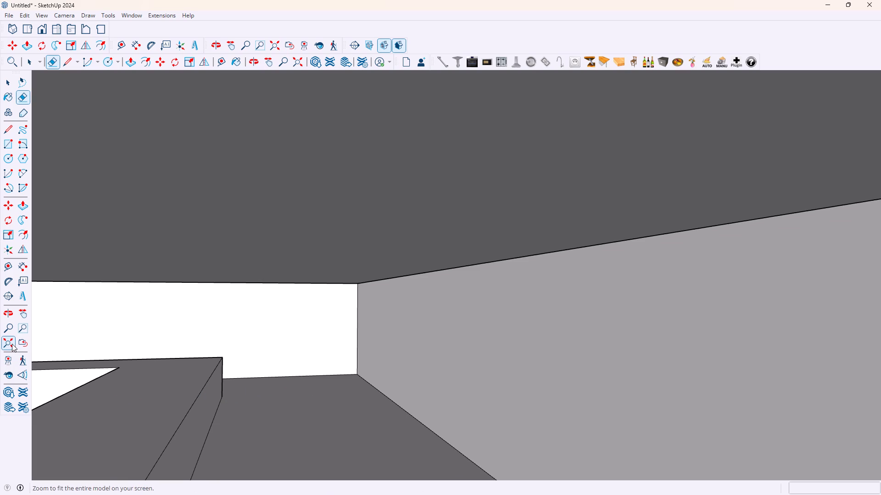
pyautogui.scroll(3, 508, 148)
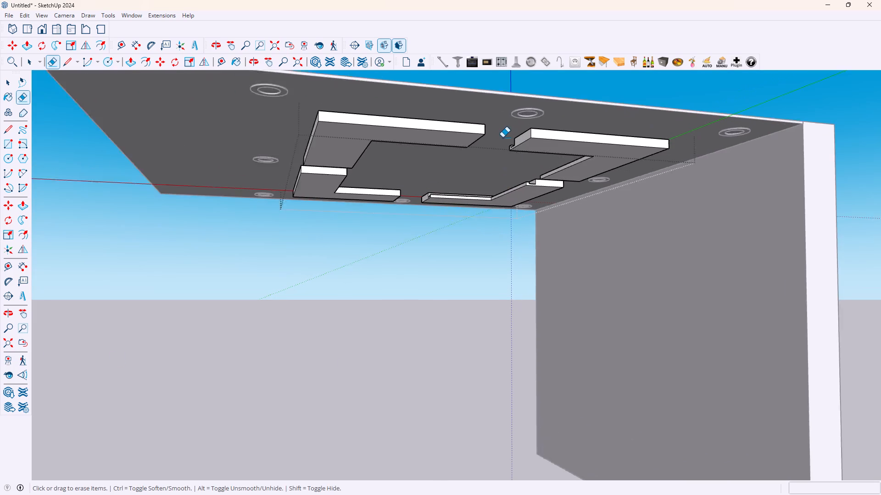
pyautogui.scroll(14, 502, 137)
pyautogui.scroll(2, 269, 264)
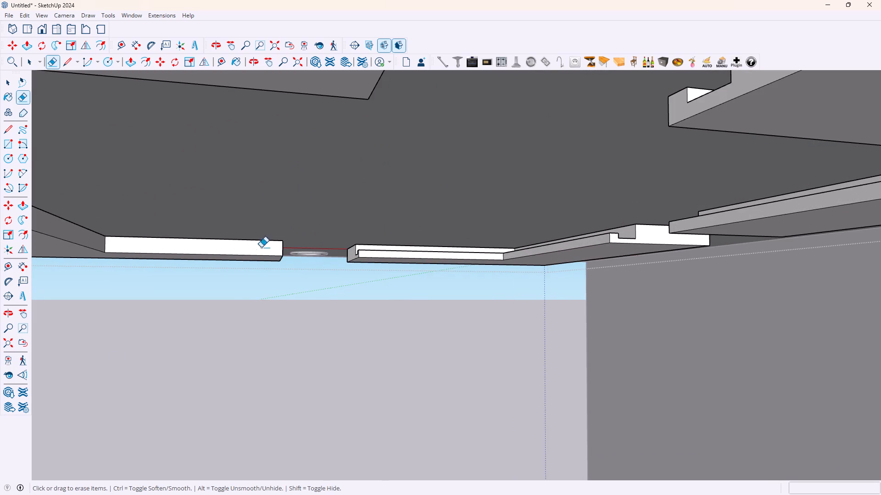
pyautogui.scroll(6, 290, 239)
pyautogui.scroll(3, 336, 258)
pyautogui.scroll(-4, 268, 262)
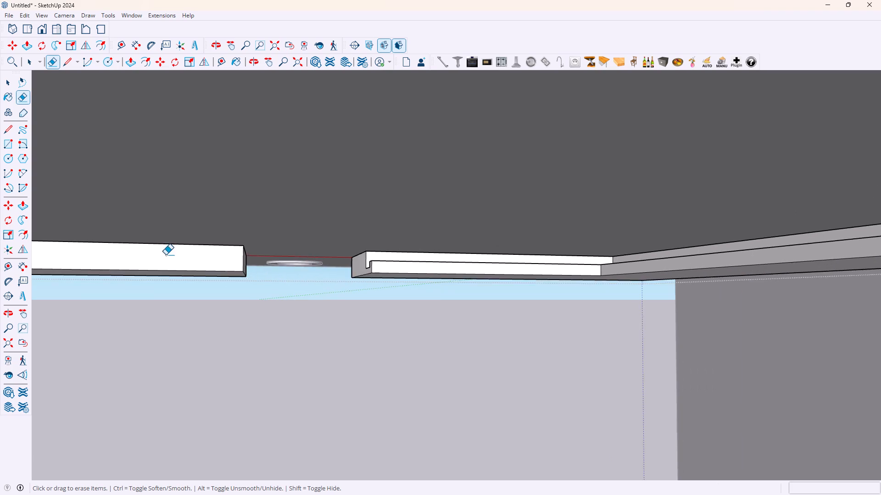
pyautogui.scroll(-15, 166, 255)
pyautogui.scroll(3, 104, 263)
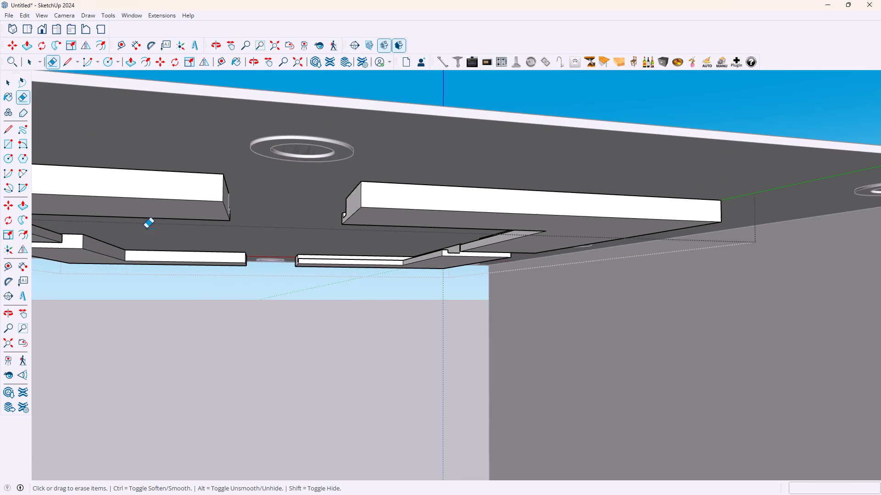
pyautogui.scroll(-3, 134, 229)
pyautogui.scroll(5, 195, 234)
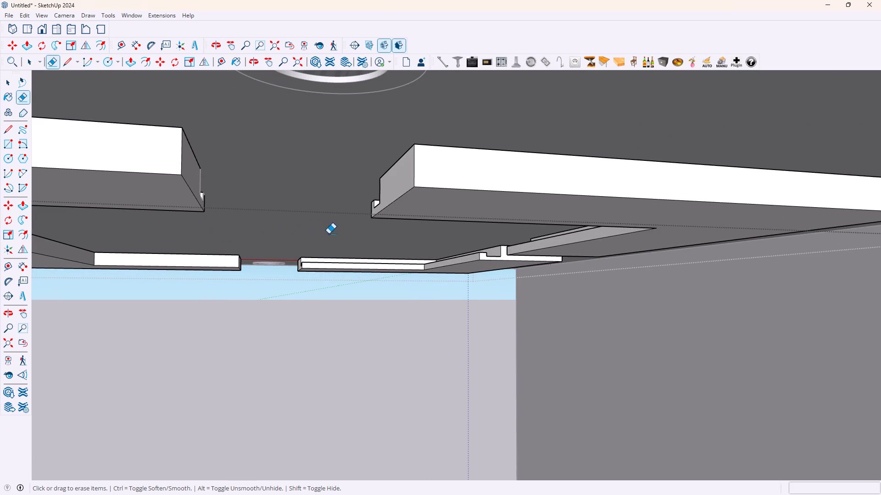
pyautogui.scroll(4, 174, 258)
pyautogui.scroll(10, 285, 260)
pyautogui.scroll(-15, 289, 260)
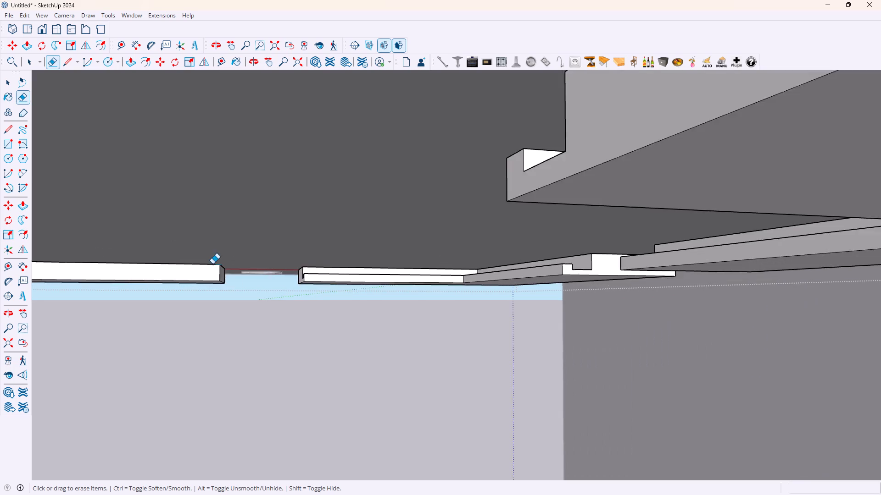
pyautogui.scroll(-8, 212, 264)
pyautogui.scroll(12, 64, 266)
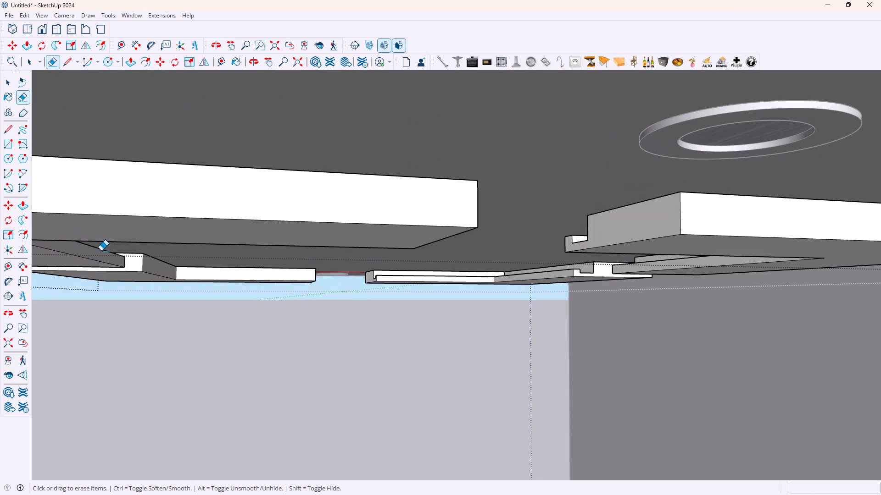
pyautogui.scroll(12, 101, 251)
pyautogui.scroll(11, 134, 259)
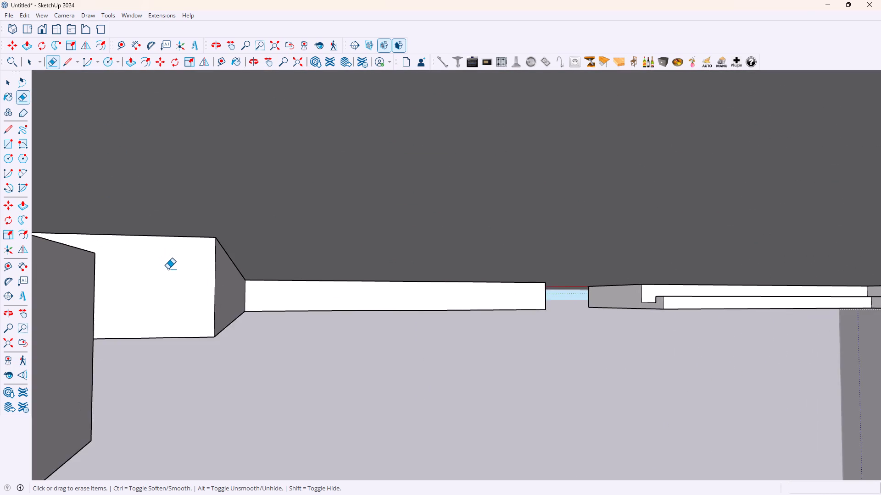
pyautogui.scroll(3, 168, 269)
pyautogui.scroll(-3, 178, 272)
pyautogui.press('l')
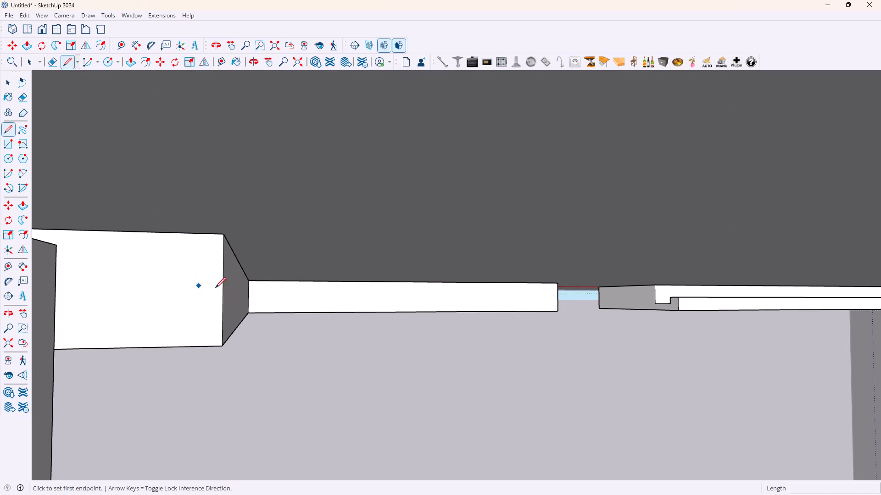
pyautogui.click(221, 290)
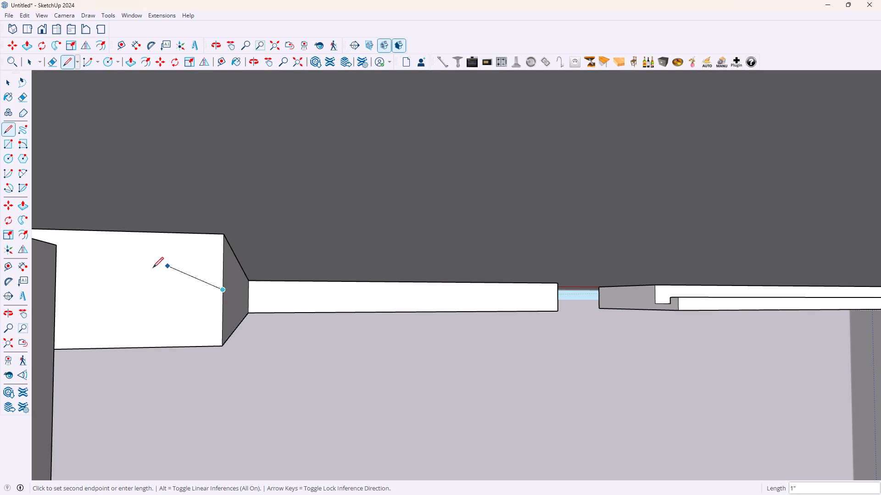
pyautogui.press('1')
pyautogui.press('Return')
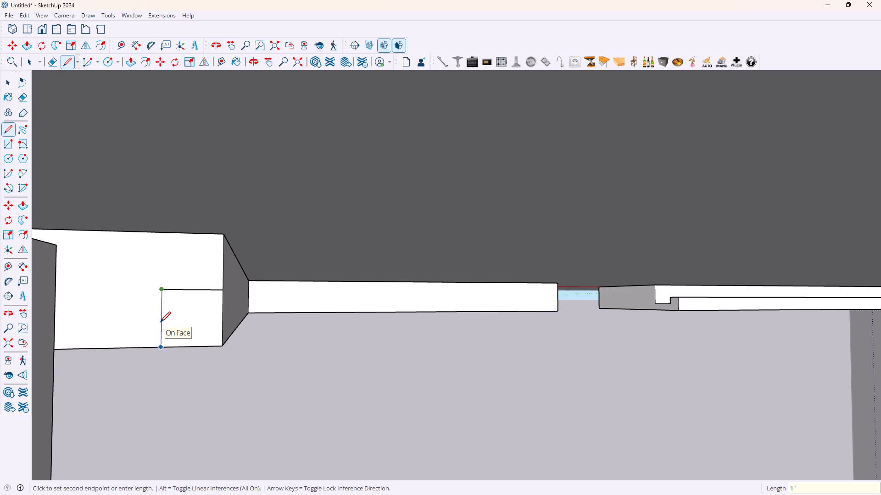
pyautogui.write('0.5')
pyautogui.press('Return')
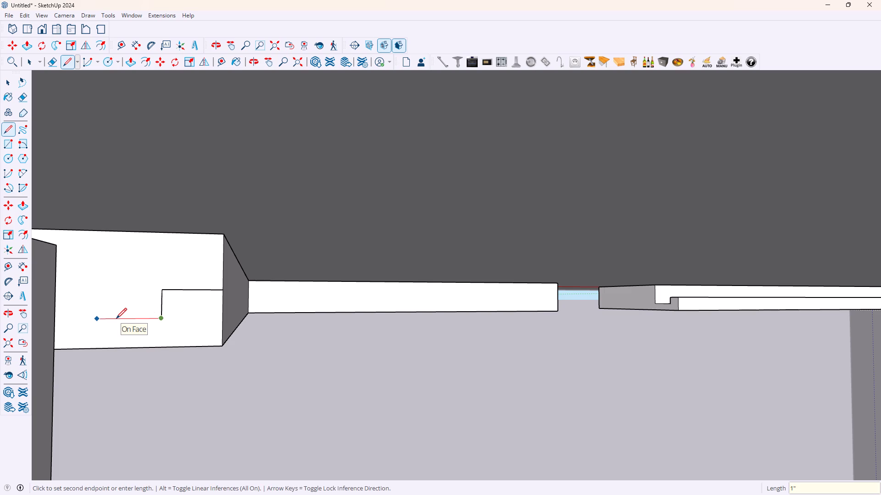
pyautogui.press('2')
pyautogui.press('Return')
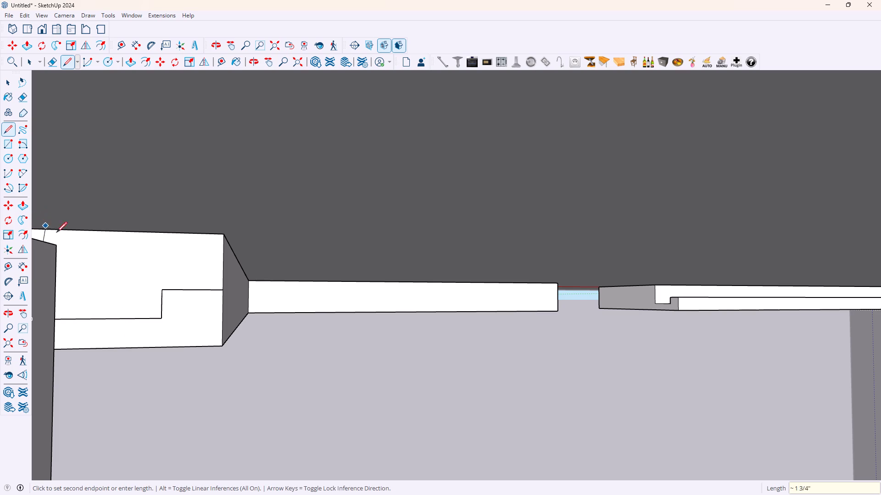
pyautogui.scroll(-2, 65, 236)
pyautogui.scroll(-4, 122, 251)
pyautogui.moveTo(127, 264); pyautogui.dragTo(81, 260, button='middle')
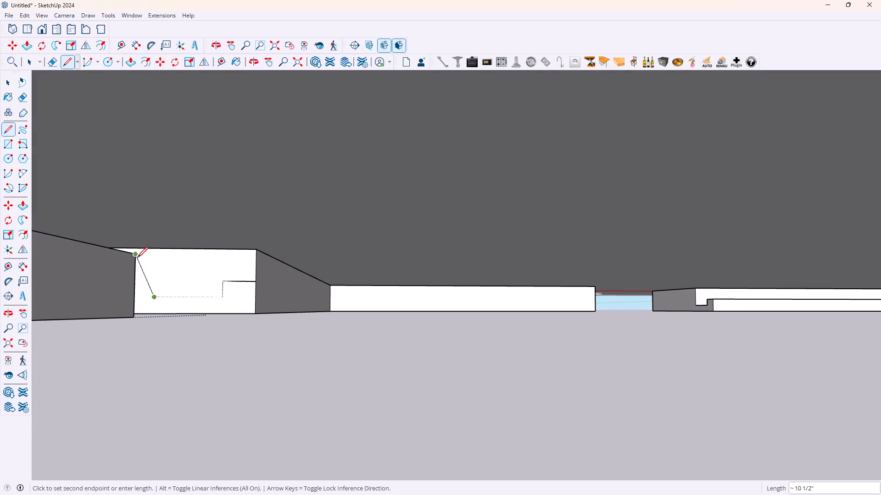
pyautogui.click(155, 244)
pyautogui.press('space')
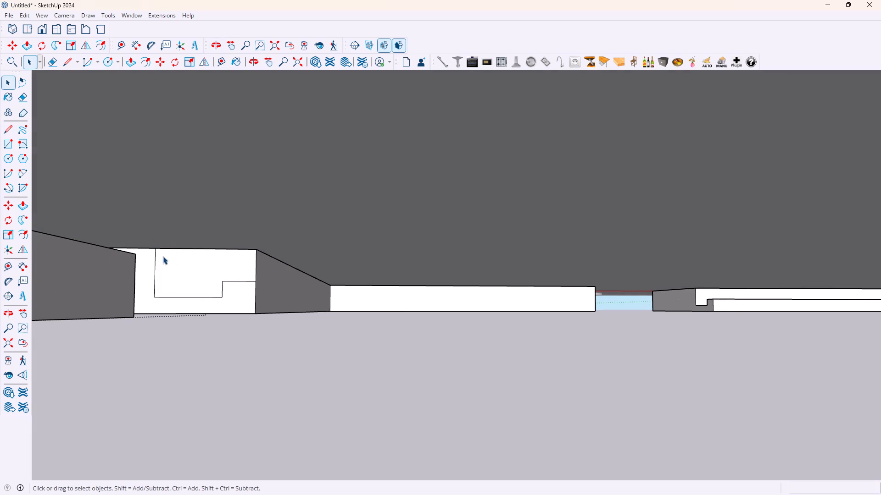
# Draw the same stepped profile on the panel's other arm end from the inner edge's midpoint: 1", 0.5" down, 2", and 1 1/2" up.
pyautogui.scroll(1, 635, 314)
pyautogui.moveTo(635, 314); pyautogui.dragTo(563, 305, button='middle')
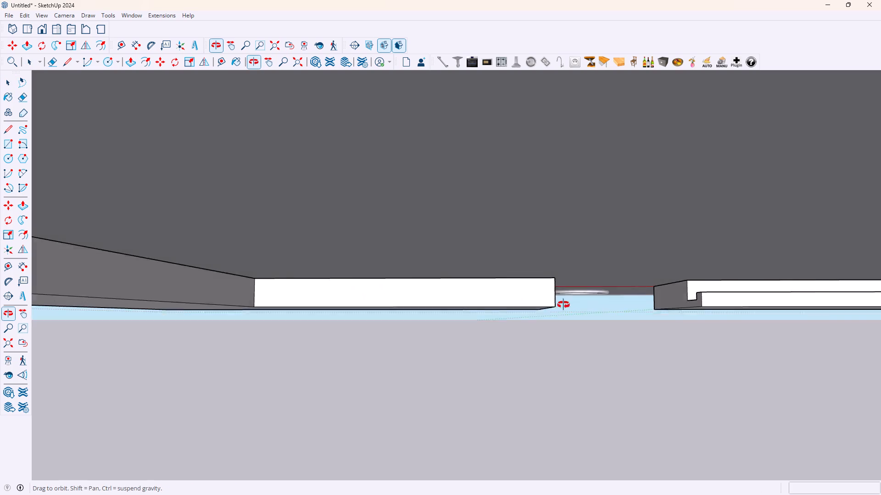
pyautogui.moveTo(563, 305); pyautogui.dragTo(382, 316, button='middle')
pyautogui.moveTo(382, 316); pyautogui.dragTo(391, 297, button='middle')
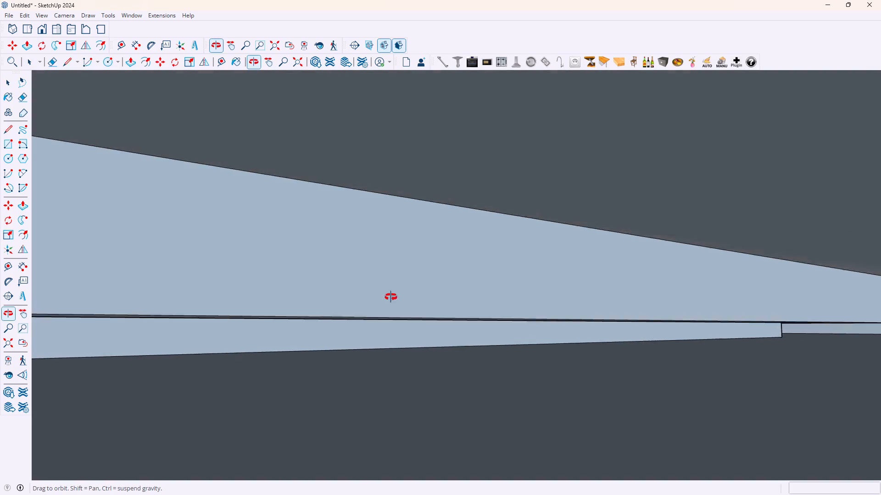
pyautogui.moveTo(391, 297); pyautogui.dragTo(444, 268, button='middle')
pyautogui.scroll(6, 197, 410)
pyautogui.middleClick(203, 411)
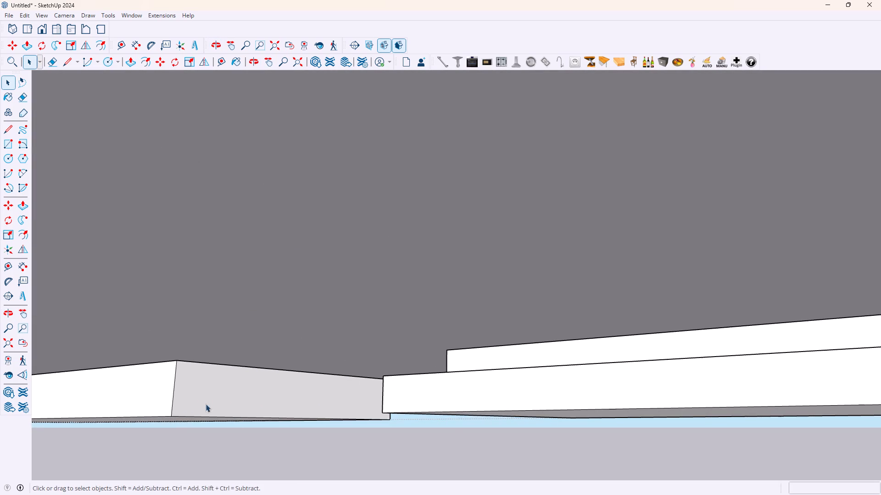
pyautogui.moveTo(401, 413); pyautogui.dragTo(370, 405, button='middle')
pyautogui.press('l')
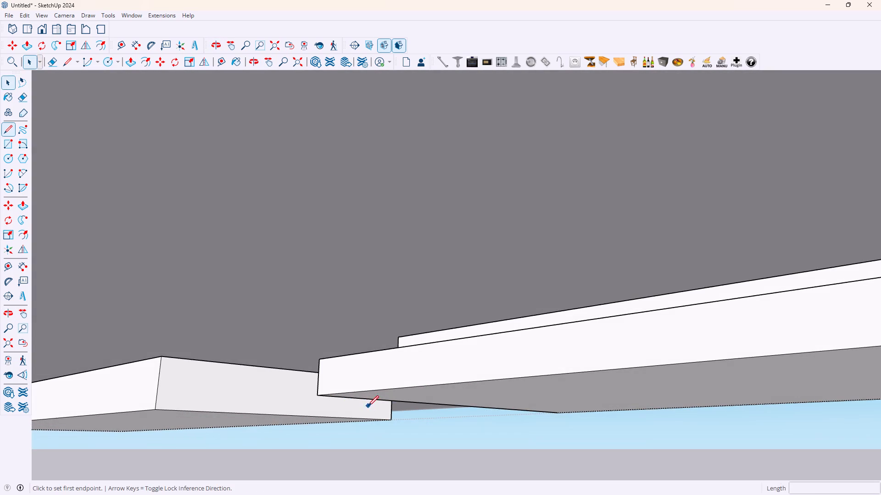
pyautogui.click(159, 386)
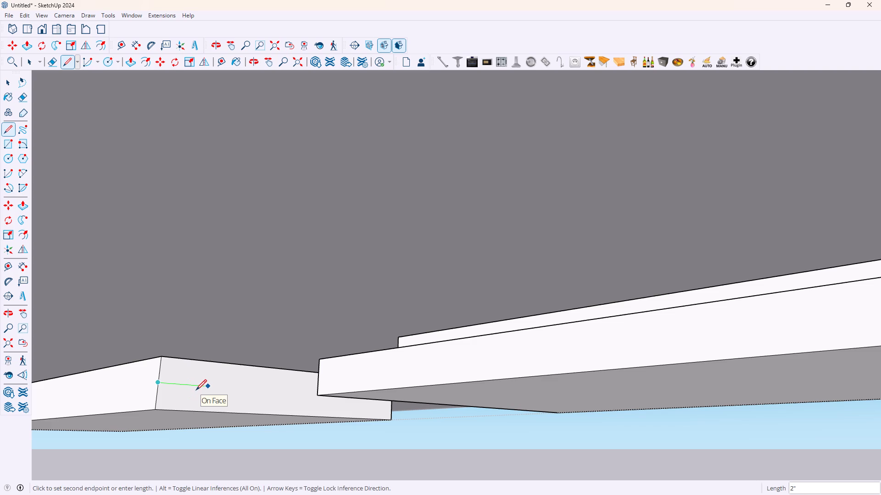
pyautogui.press('1')
pyautogui.press('Return')
pyautogui.press('1')
pyautogui.press('BackSpace')
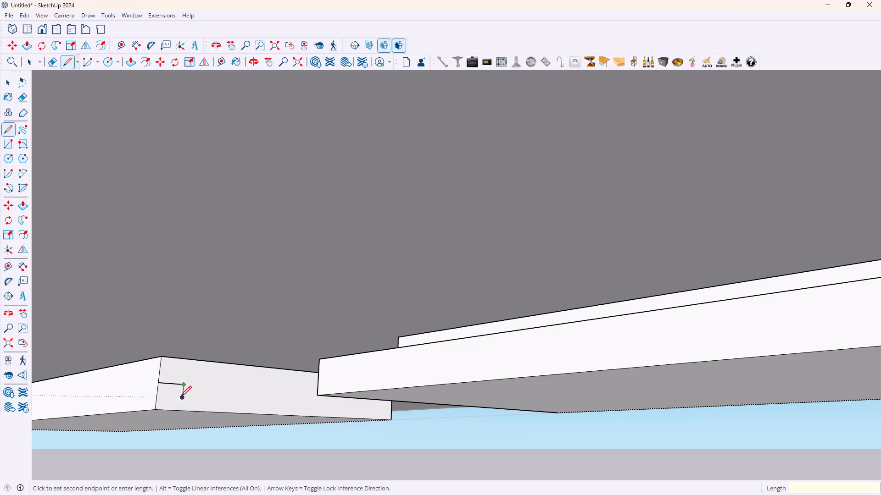
pyautogui.write('0.5')
pyautogui.press('Return')
pyautogui.press('2')
pyautogui.press('Return')
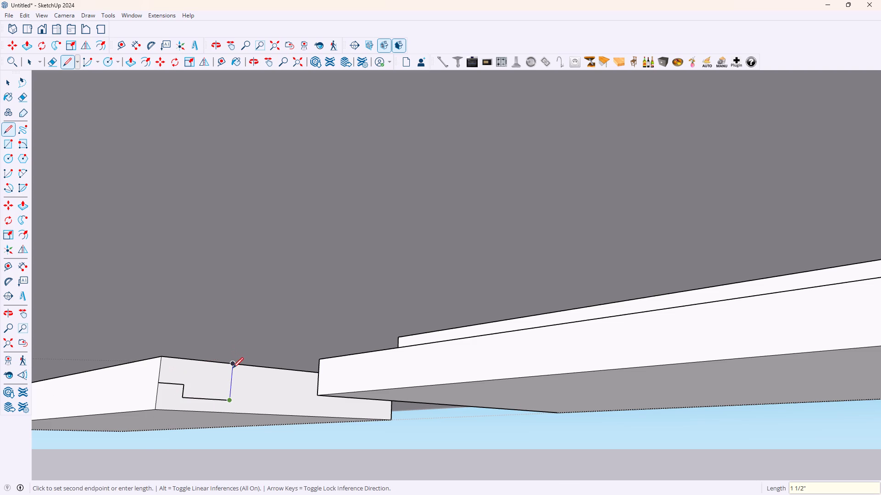
pyautogui.click(233, 368)
pyautogui.press('space')
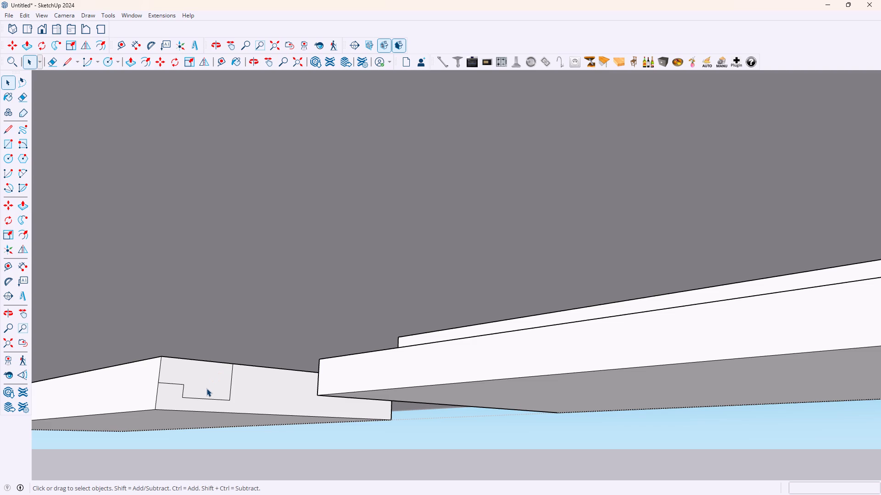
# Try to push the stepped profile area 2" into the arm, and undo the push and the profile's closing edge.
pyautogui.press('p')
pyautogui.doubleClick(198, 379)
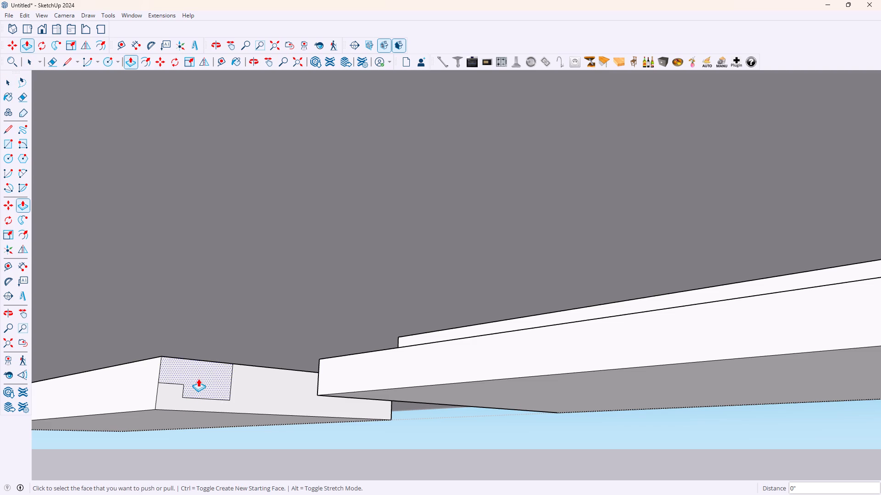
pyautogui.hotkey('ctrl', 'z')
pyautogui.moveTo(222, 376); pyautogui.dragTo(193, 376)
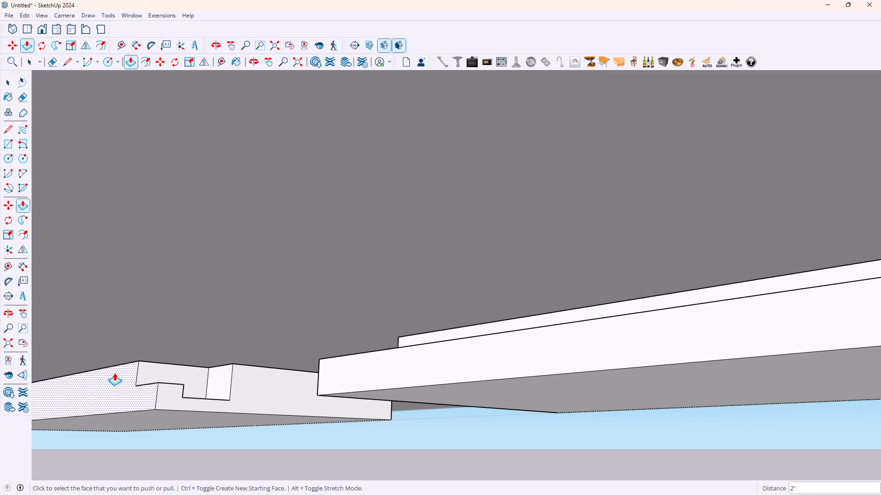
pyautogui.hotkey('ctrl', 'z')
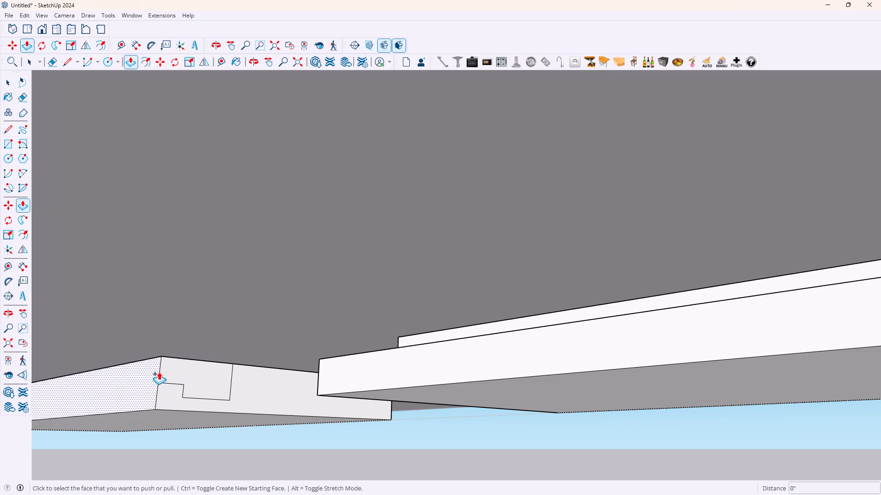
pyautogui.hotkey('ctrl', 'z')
# Redraw the profile's closing edge 1 1/2" straight up from the end of the 2" line to the top edge.
pyautogui.press('l')
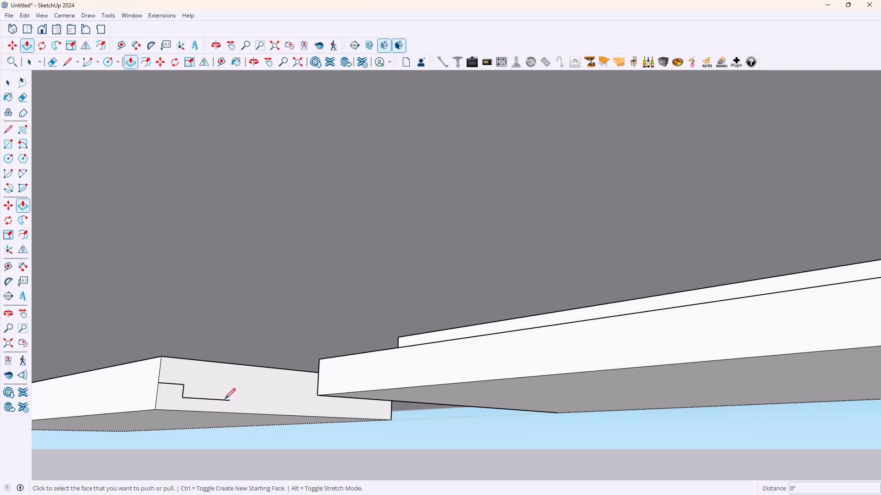
pyautogui.click(229, 399)
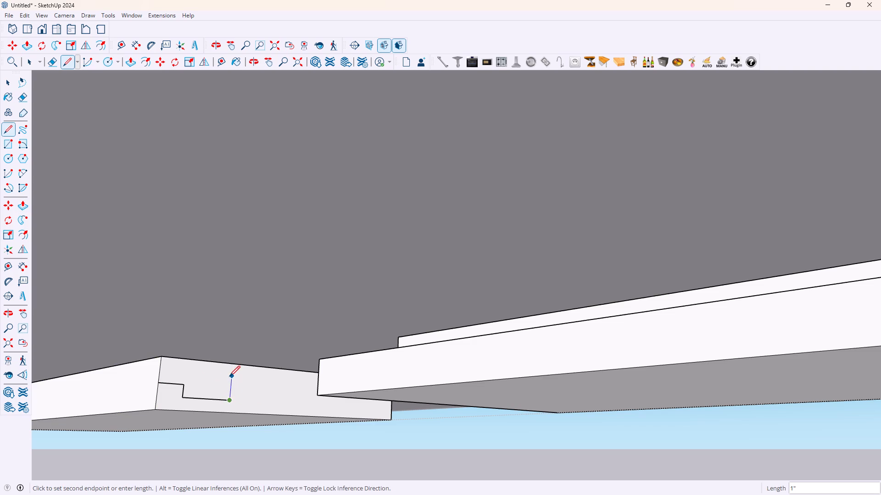
pyautogui.click(232, 366)
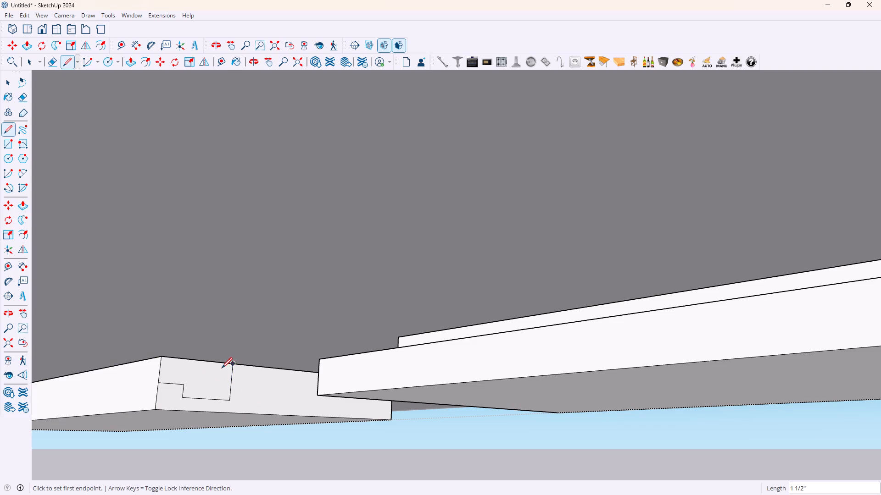
# Push the stepped profile on the arm's end face along the arm to the panel's inside corner.
pyautogui.press('p')
pyautogui.click(205, 380)
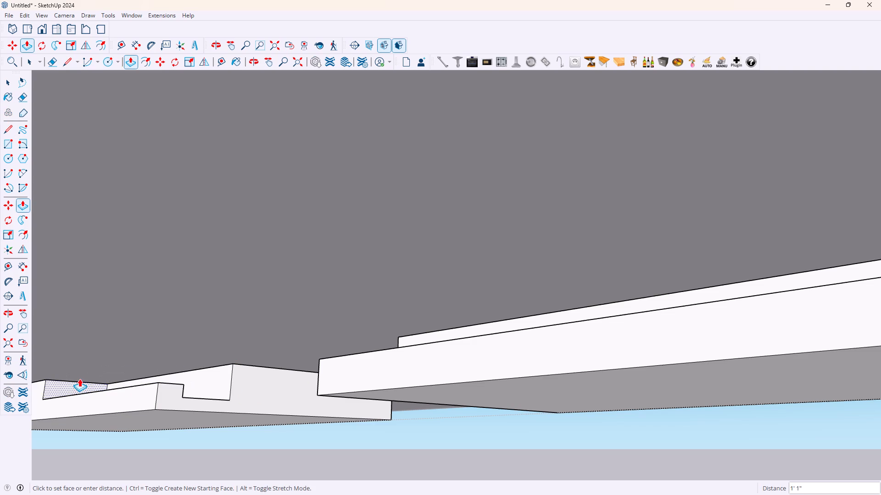
pyautogui.moveTo(81, 386); pyautogui.dragTo(270, 389, button='middle')
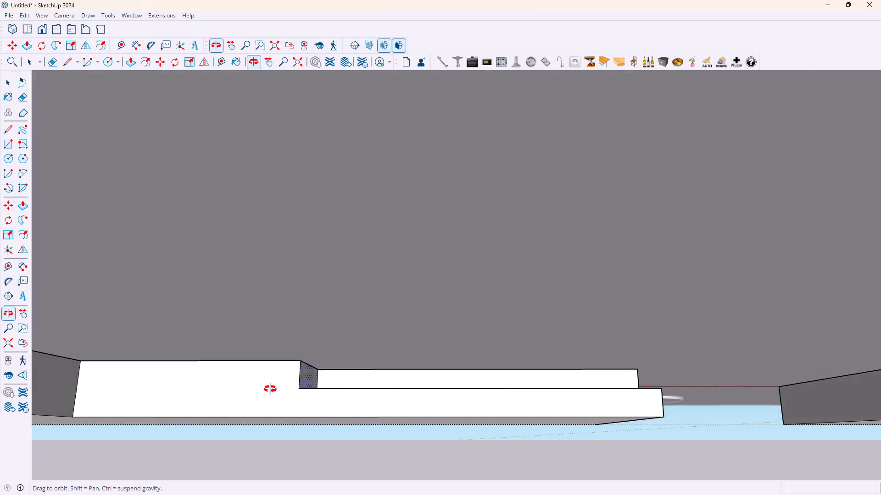
pyautogui.moveTo(270, 389); pyautogui.dragTo(301, 393, button='middle')
pyautogui.click(88, 393)
# Push the matching profile on the panel's other arm end into the arm, extending it a further 9" toward the first groove.
pyautogui.scroll(-5, 153, 391)
pyautogui.scroll(-14, 218, 401)
pyautogui.moveTo(87, 432); pyautogui.dragTo(132, 431, button='middle')
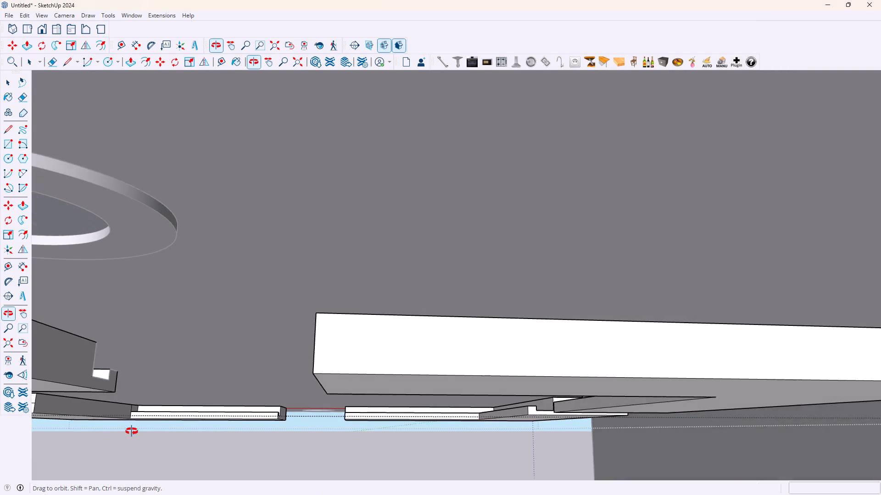
pyautogui.moveTo(132, 431); pyautogui.dragTo(54, 430, button='middle')
pyautogui.scroll(10, 96, 412)
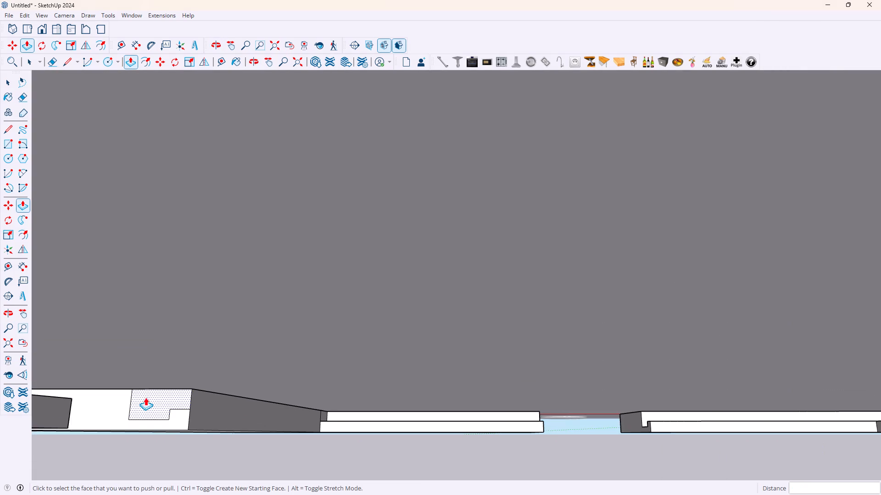
pyautogui.doubleClick(158, 396)
pyautogui.scroll(11, 283, 407)
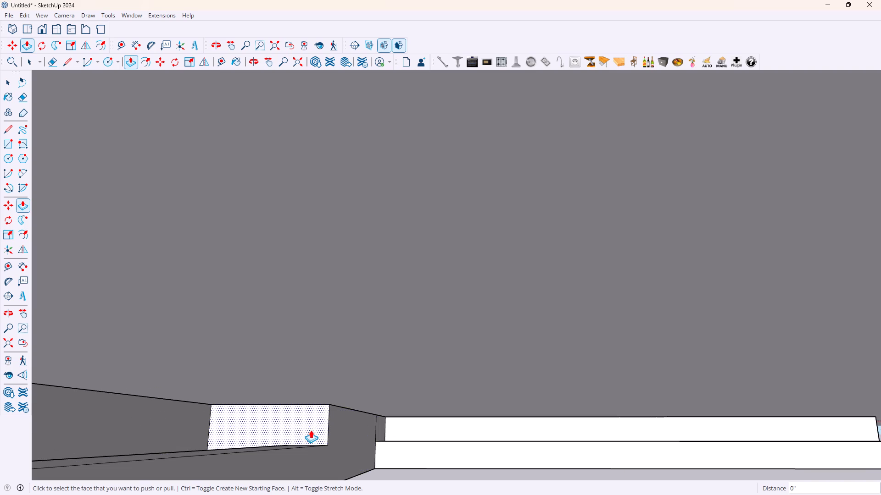
pyautogui.click(299, 425)
pyautogui.click(420, 418)
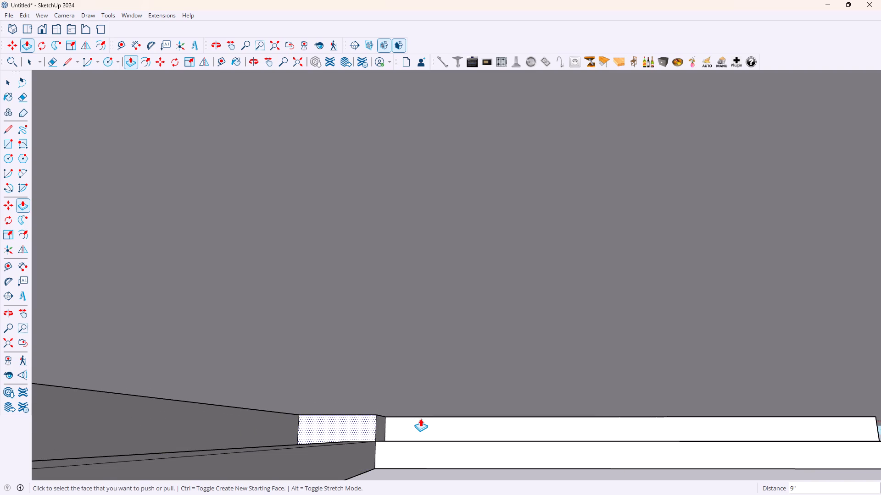
# Push the end face of the first arm's groove 3" at the corner to line up with the other arm's groove.
pyautogui.scroll(8, 420, 418)
pyautogui.click(336, 441)
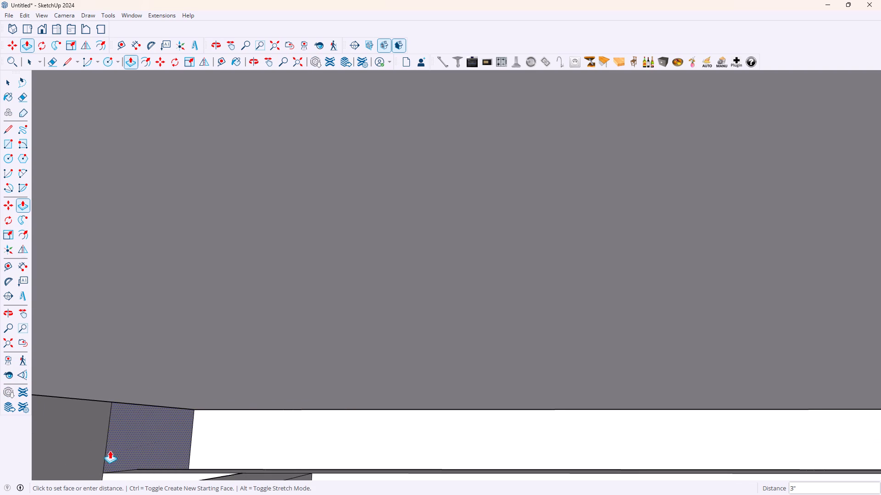
pyautogui.click(96, 449)
# Push the small leftover face of the lower step at the panel's groove corner 1" to clear the join.
pyautogui.scroll(-6, 114, 462)
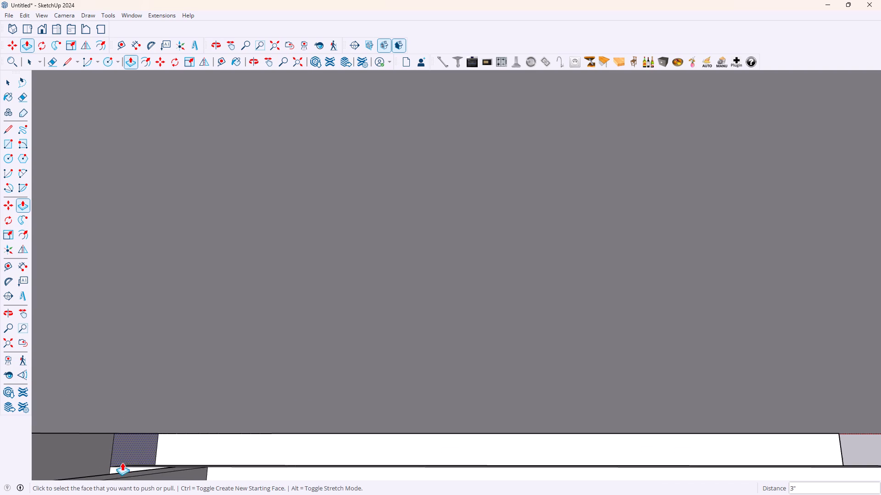
pyautogui.scroll(-4, 122, 462)
pyautogui.scroll(6, 99, 473)
pyautogui.scroll(-3, 142, 468)
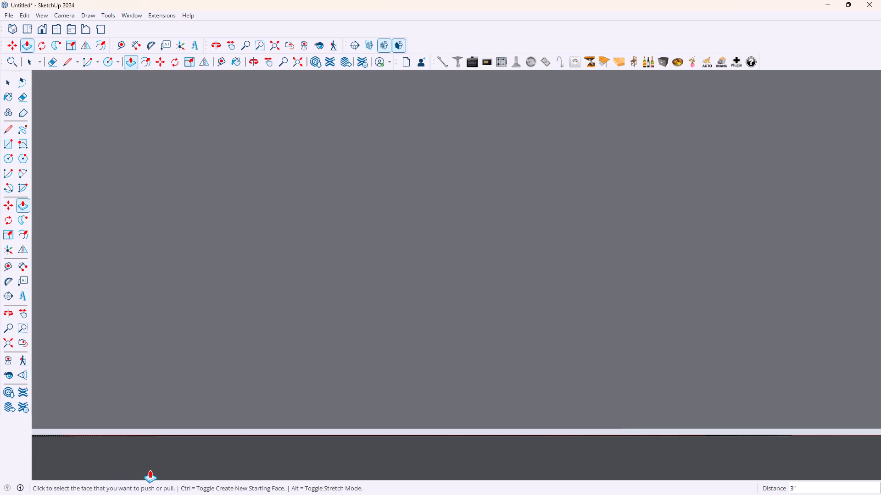
pyautogui.click(12, 346)
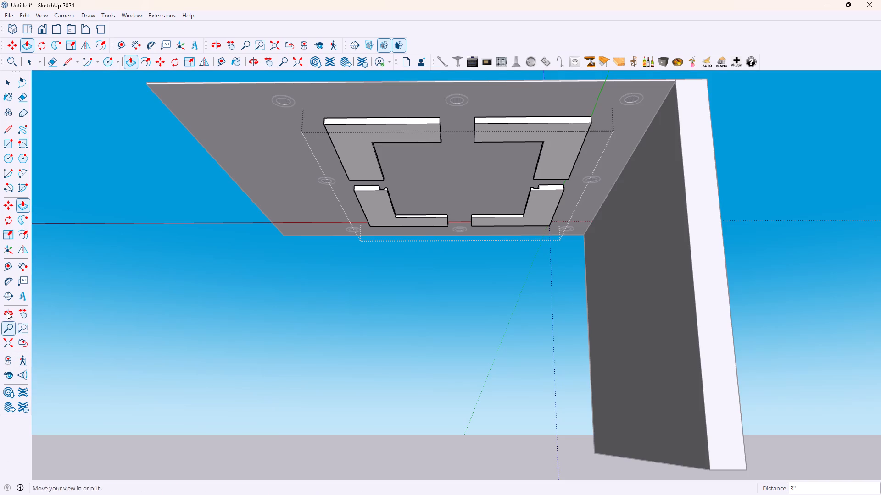
pyautogui.scroll(12, 445, 180)
pyautogui.scroll(4, 495, 258)
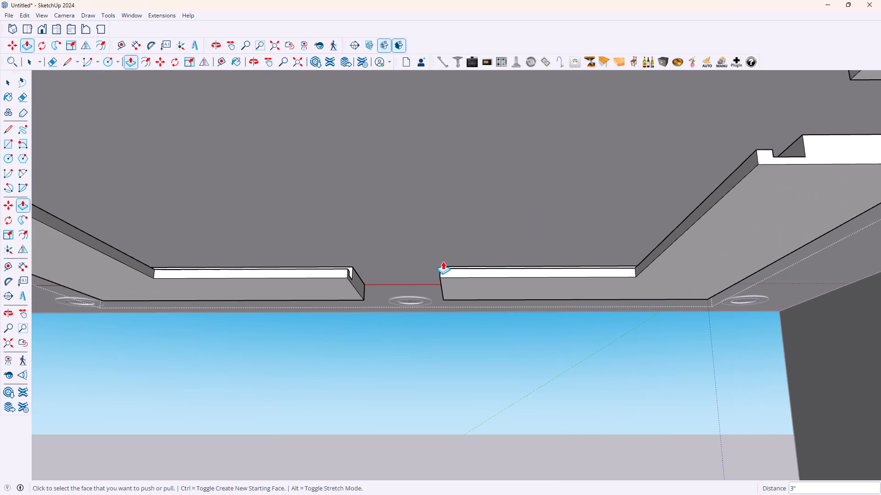
pyautogui.scroll(3, 441, 262)
pyautogui.scroll(-3, 442, 263)
pyautogui.scroll(4, 437, 267)
pyautogui.scroll(-4, 213, 267)
pyautogui.scroll(-5, 175, 266)
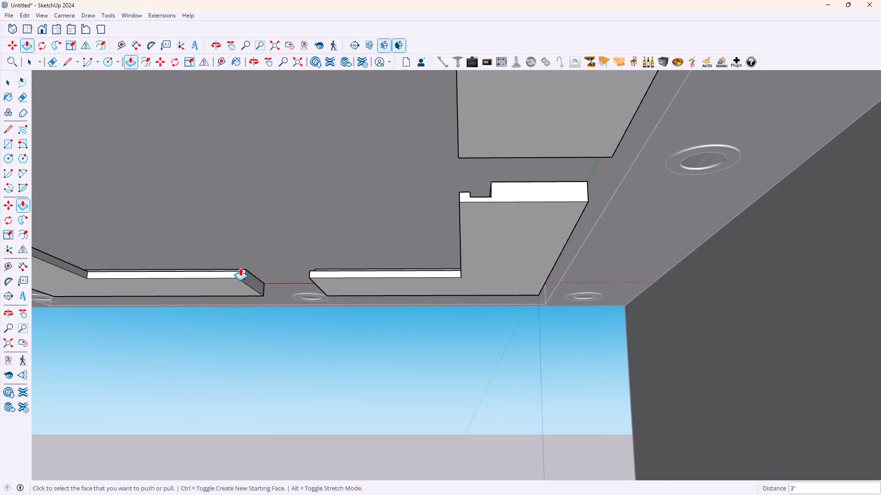
pyautogui.scroll(-3, 142, 276)
pyautogui.scroll(20, 80, 254)
pyautogui.scroll(6, 80, 254)
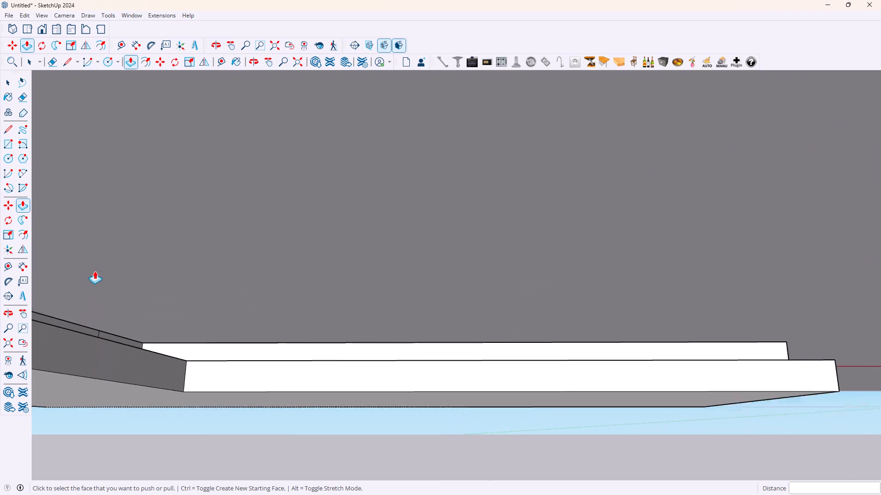
pyautogui.scroll(1, 95, 271)
pyautogui.scroll(11, 100, 326)
pyautogui.scroll(3, 137, 387)
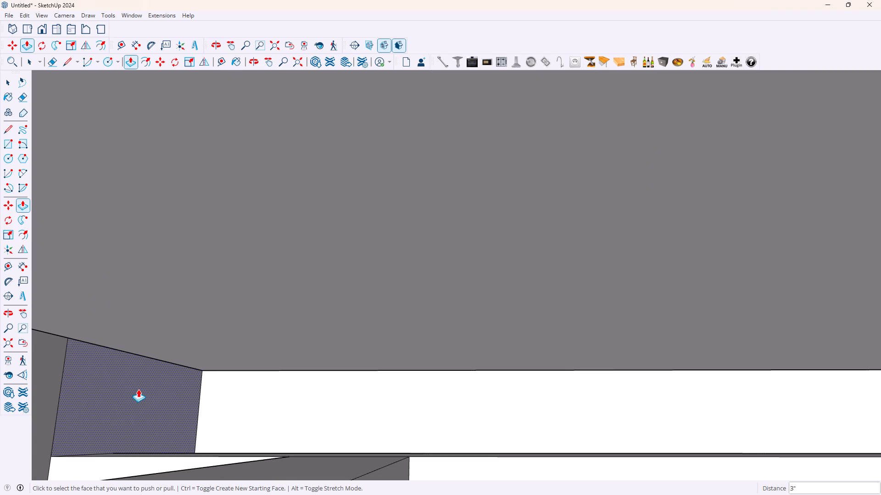
pyautogui.click(117, 471)
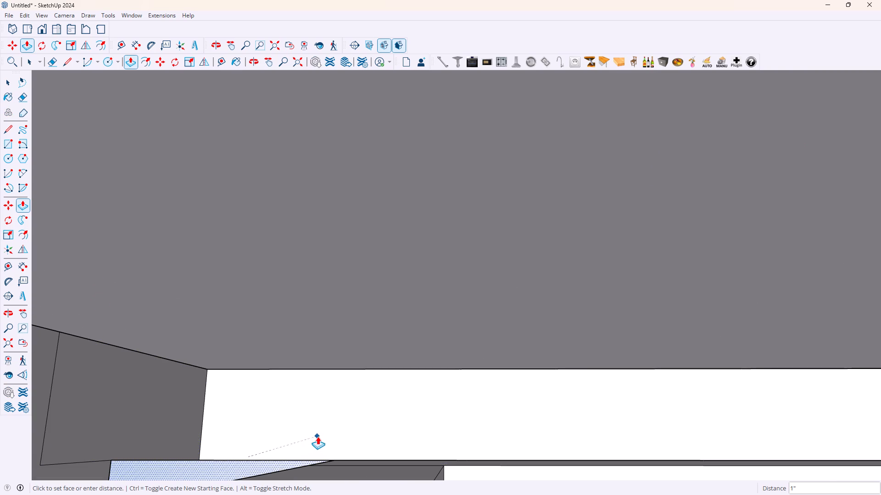
pyautogui.click(318, 436)
# Examine the panel's stepped groove from the arm's open end and along its length toward the corner.
pyautogui.scroll(-4, 174, 424)
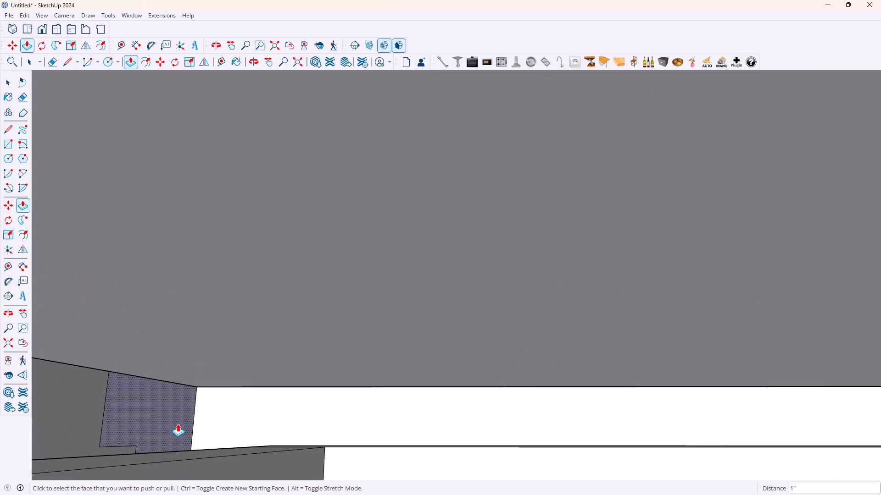
pyautogui.scroll(-6, 178, 423)
pyautogui.scroll(-20, 185, 418)
pyautogui.scroll(-1, 185, 418)
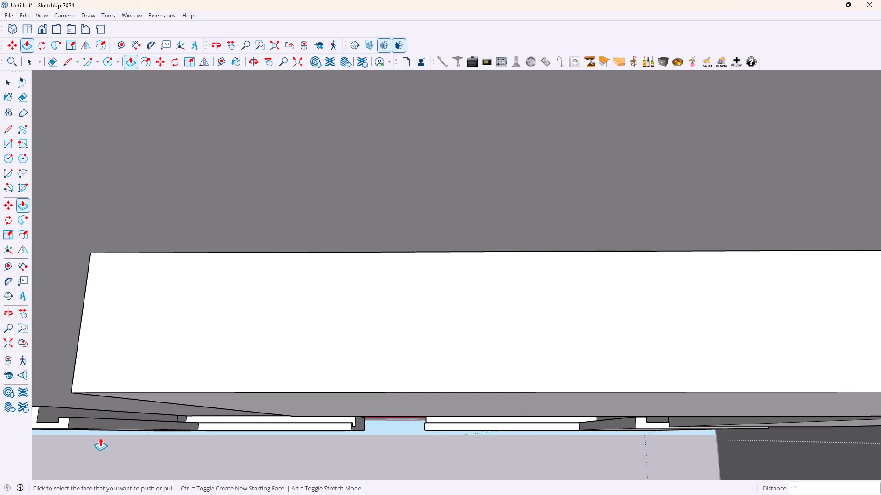
pyautogui.scroll(3, 64, 437)
pyautogui.scroll(-5, 47, 424)
pyautogui.moveTo(42, 429); pyautogui.dragTo(65, 425, button='middle')
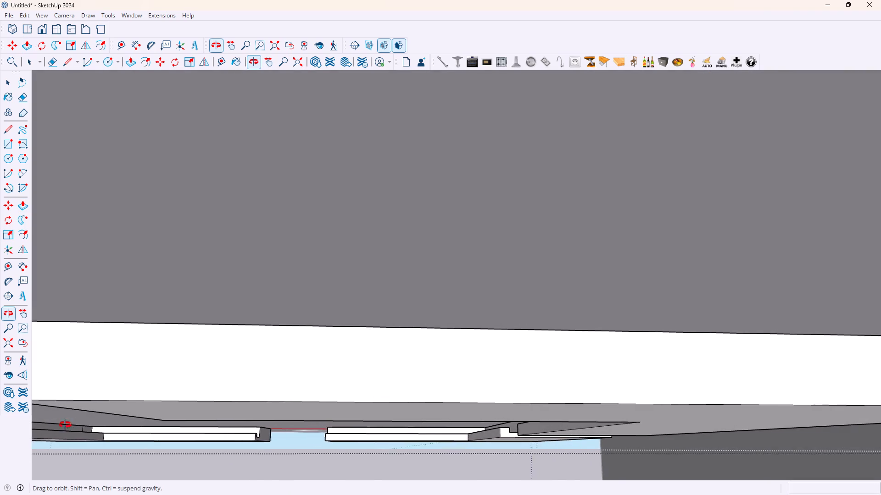
pyautogui.moveTo(65, 425); pyautogui.dragTo(2, 429, button='middle')
pyautogui.scroll(1, 5, 429)
pyautogui.scroll(13, 104, 434)
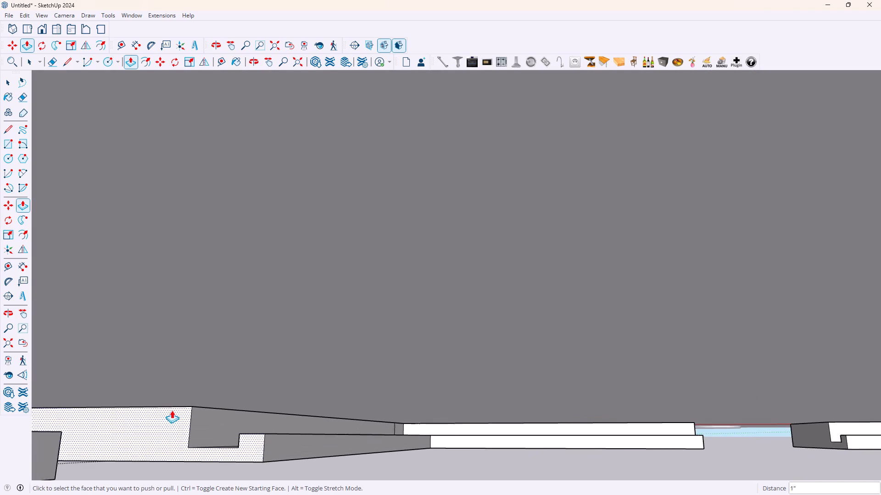
pyautogui.scroll(4, 172, 410)
pyautogui.scroll(1, 170, 450)
pyautogui.moveTo(170, 451); pyautogui.dragTo(224, 454, button='middle')
pyautogui.scroll(3, 225, 445)
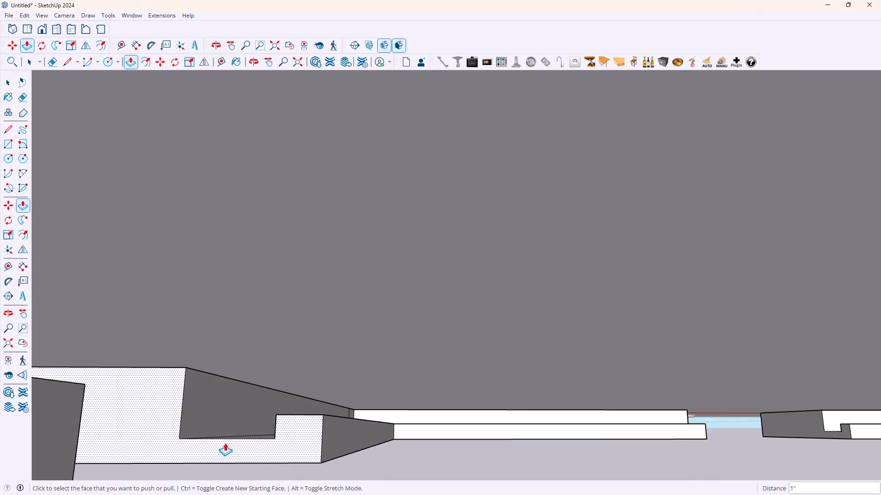
pyautogui.scroll(3, 225, 443)
pyautogui.moveTo(161, 455); pyautogui.dragTo(167, 458, button='middle')
pyautogui.scroll(4, 128, 386)
pyautogui.moveTo(158, 402); pyautogui.dragTo(202, 416, button='middle')
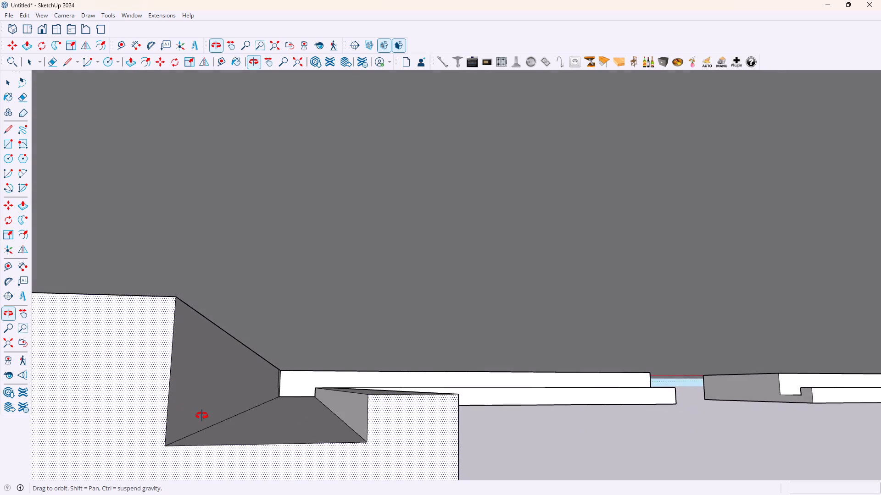
pyautogui.moveTo(202, 416); pyautogui.dragTo(202, 416, button='middle')
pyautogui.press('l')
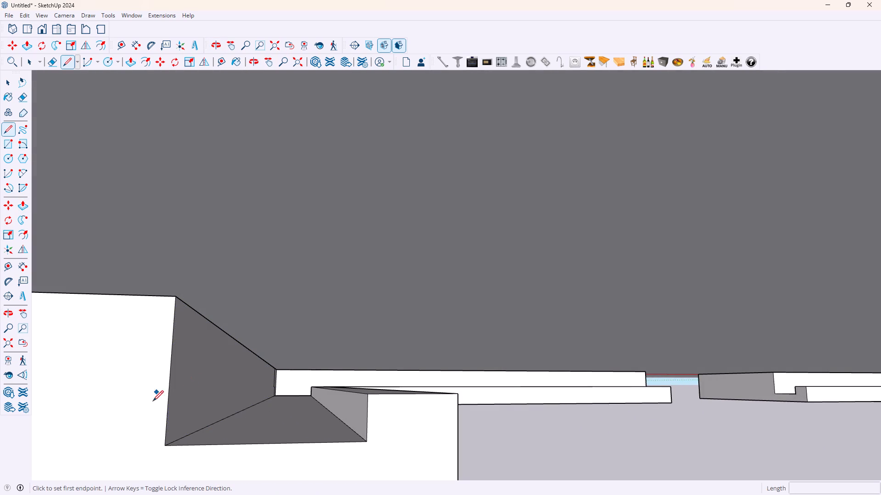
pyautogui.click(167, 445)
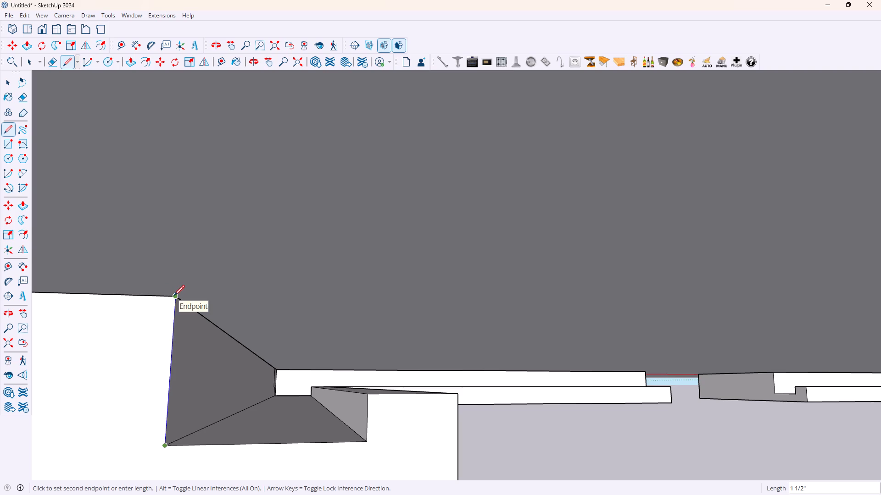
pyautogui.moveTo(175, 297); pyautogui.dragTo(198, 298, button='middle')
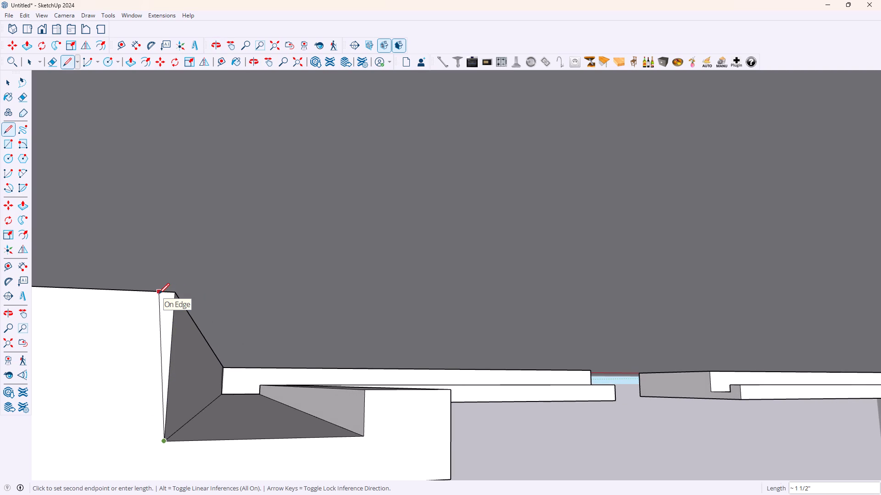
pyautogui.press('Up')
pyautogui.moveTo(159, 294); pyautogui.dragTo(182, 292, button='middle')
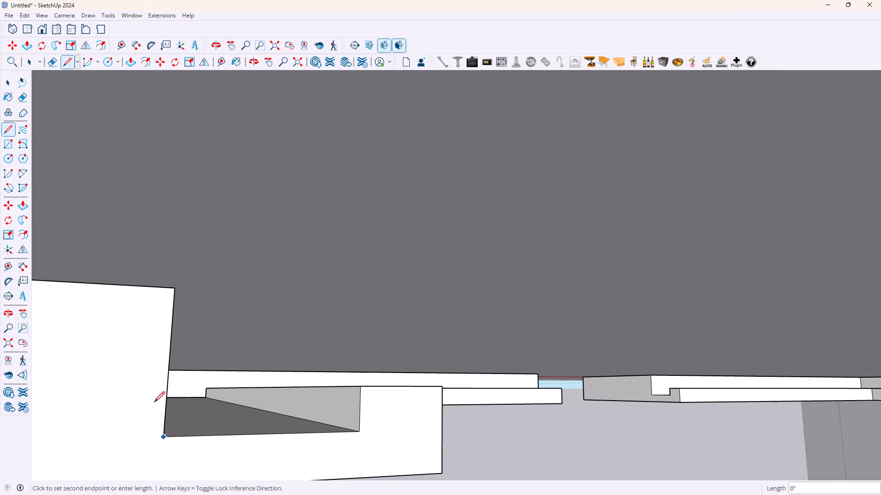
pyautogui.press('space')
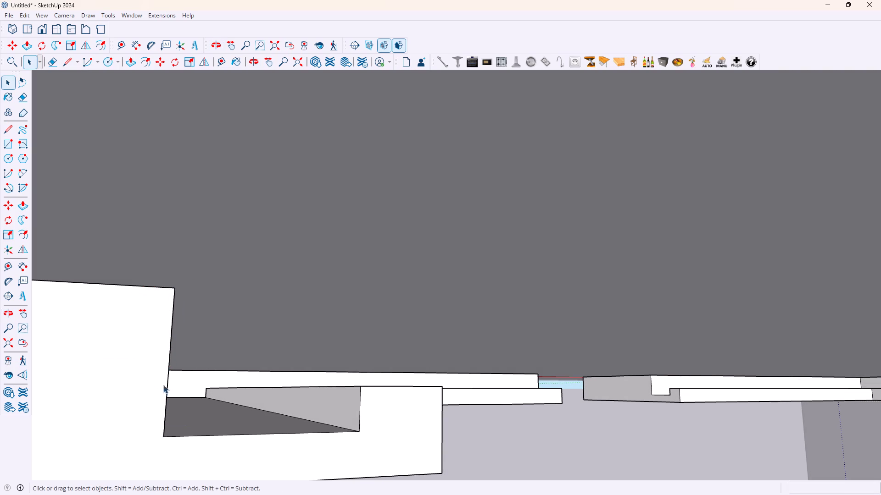
# Draw a line about 1 1/2" long on the arm's end face from the top edge to the groove's lower outer corner.
pyautogui.press('l')
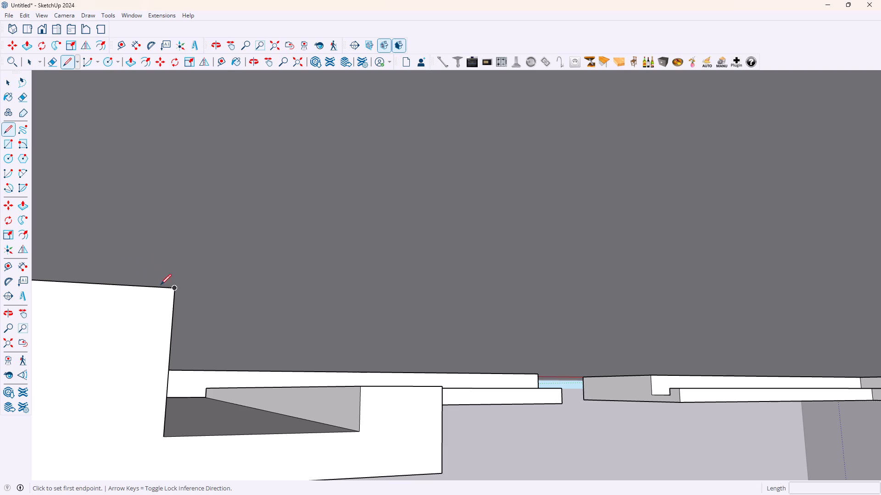
pyautogui.click(165, 289)
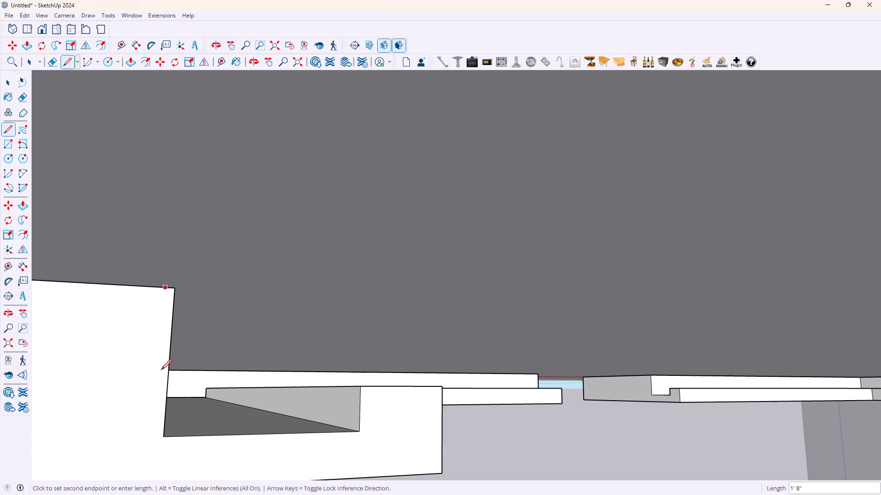
pyautogui.click(162, 442)
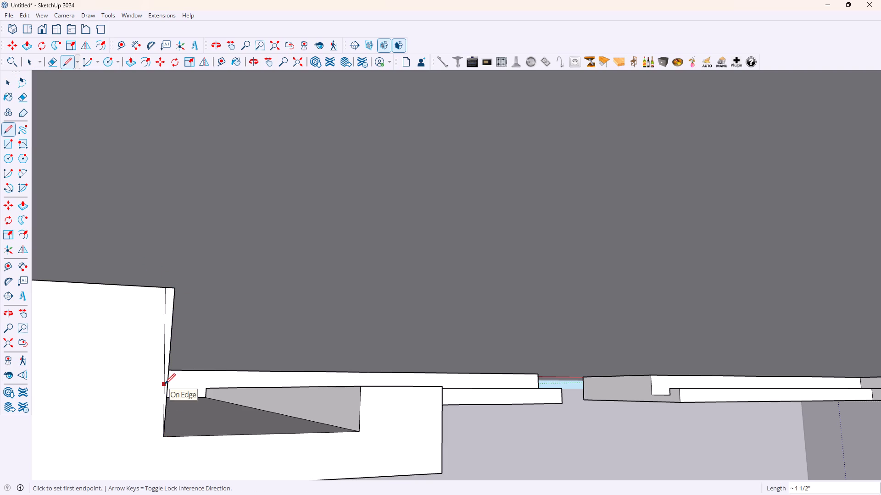
# Push the thin strip beside the groove's outer wall 2' 5" along the arm.
pyautogui.press('p')
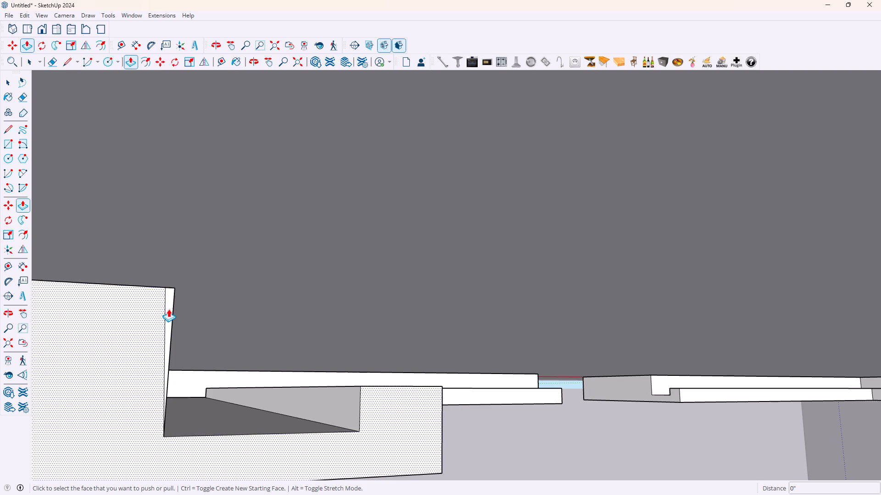
pyautogui.doubleClick(170, 308)
pyautogui.click(170, 308)
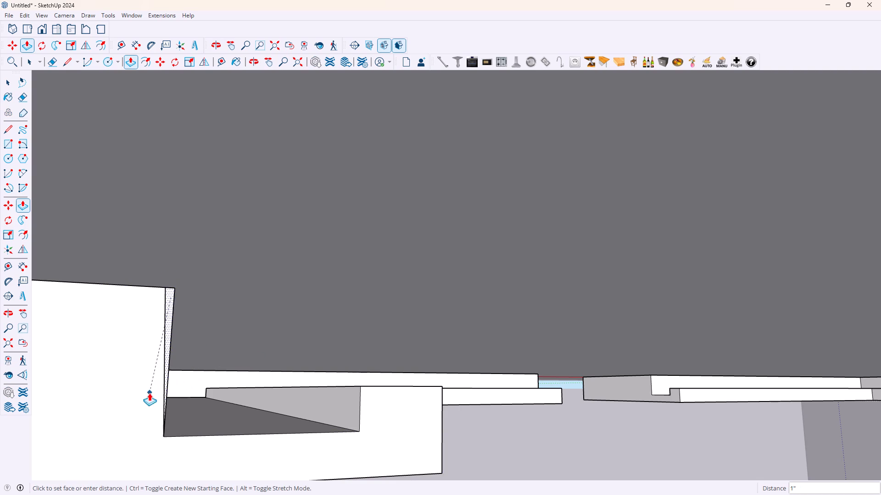
pyautogui.click(183, 375)
# Push the narrow upright leftover face at the groove's corner 3" to line up with the groove's long outer wall.
pyautogui.scroll(10, 187, 374)
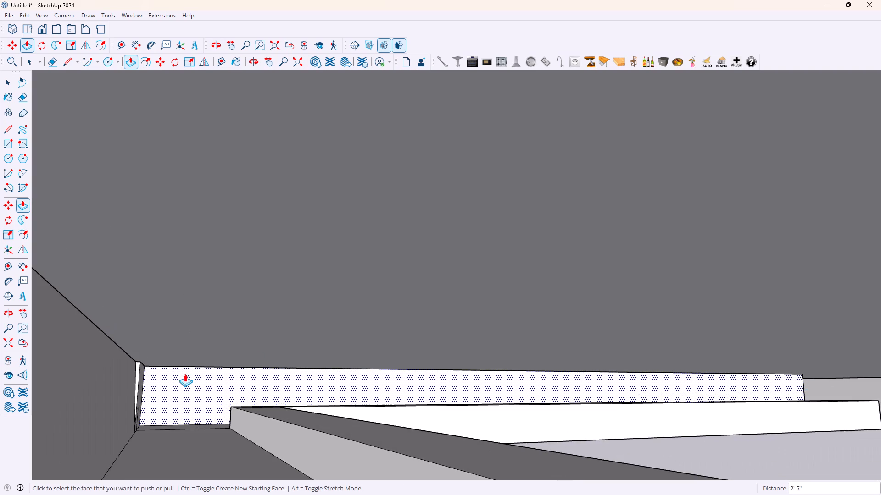
pyautogui.scroll(8, 142, 385)
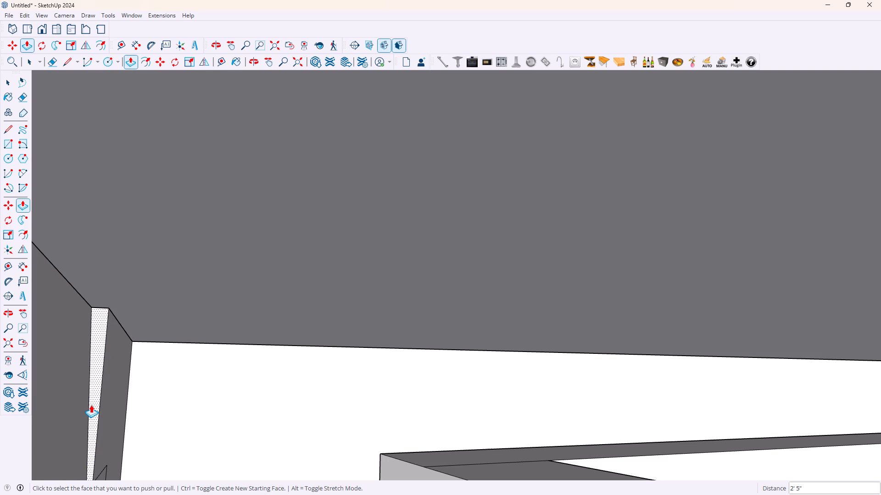
pyautogui.click(96, 396)
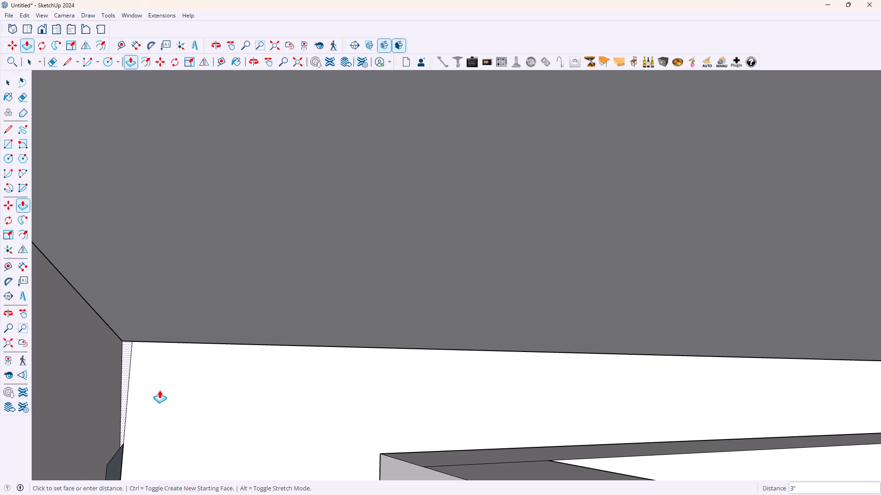
pyautogui.click(159, 390)
# Delete the small leftover face standing at the groove's lower outer corner.
pyautogui.scroll(-9, 141, 425)
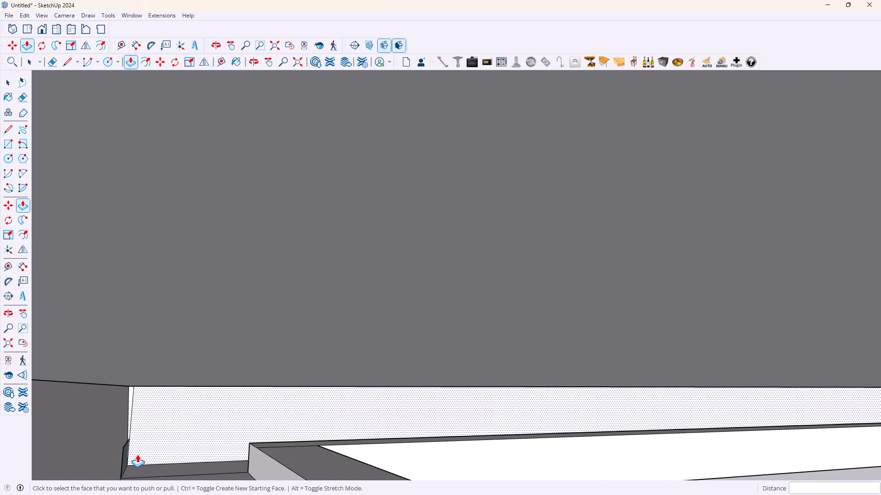
pyautogui.scroll(4, 137, 455)
pyautogui.click(10, 341)
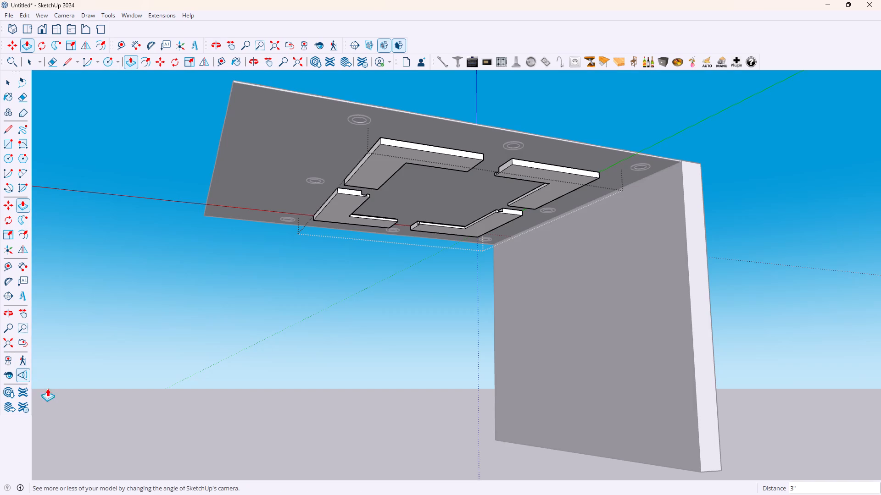
pyautogui.scroll(14, 390, 199)
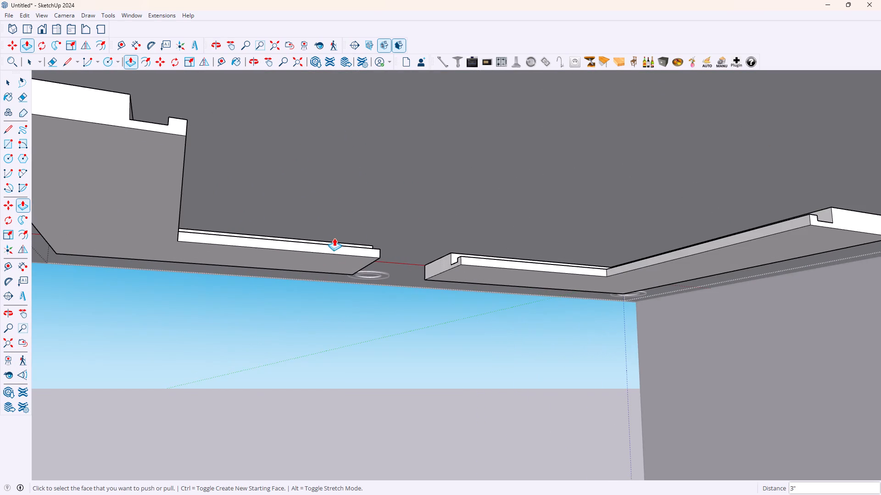
pyautogui.moveTo(334, 238); pyautogui.dragTo(310, 258, button='middle')
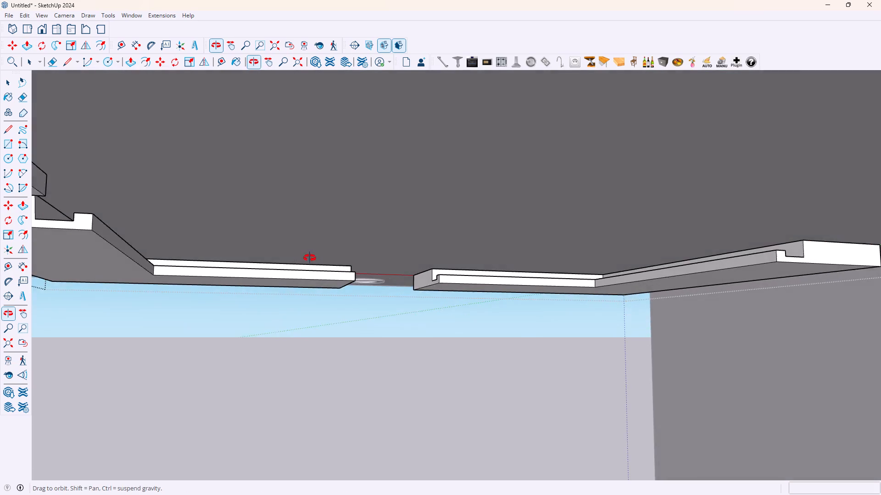
pyautogui.moveTo(310, 258); pyautogui.dragTo(326, 264, button='middle')
pyautogui.scroll(7, 144, 253)
pyautogui.moveTo(148, 242); pyautogui.dragTo(148, 247, button='middle')
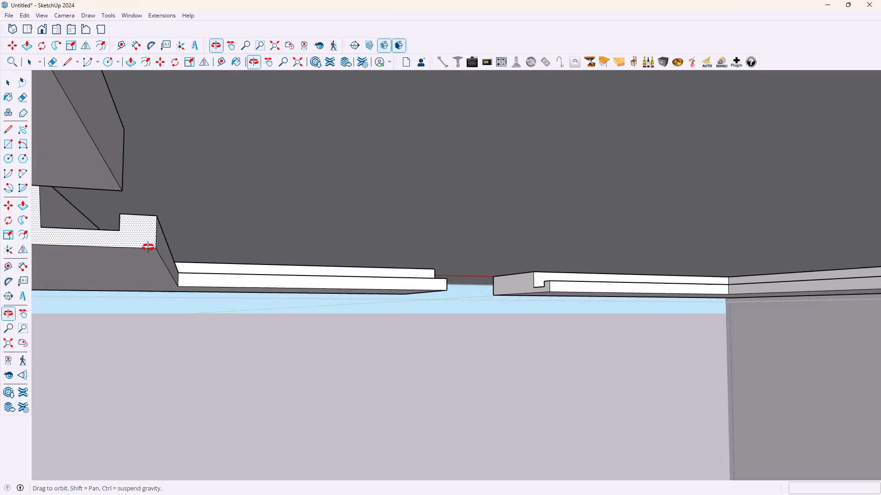
pyautogui.moveTo(148, 247); pyautogui.dragTo(144, 275, button='middle')
pyautogui.scroll(8, 168, 210)
pyautogui.moveTo(162, 180); pyautogui.dragTo(170, 193, button='middle')
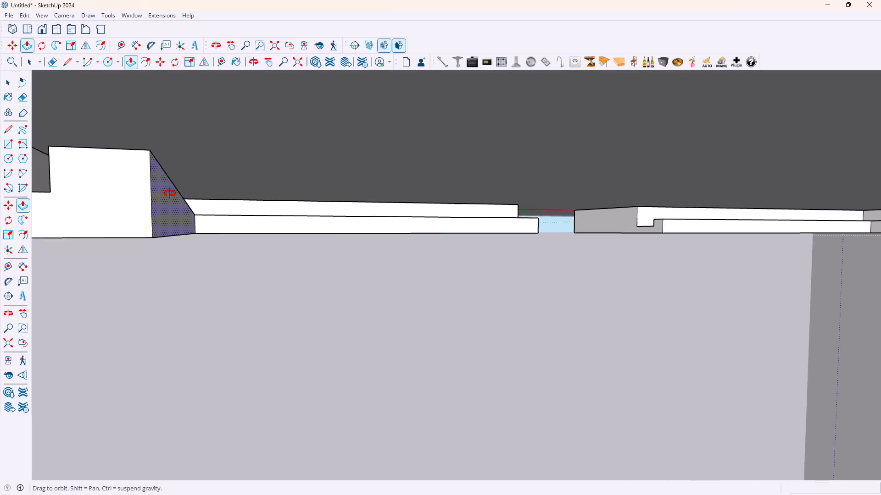
pyautogui.moveTo(170, 193); pyautogui.dragTo(184, 202, button='middle')
pyautogui.scroll(7, 90, 164)
pyautogui.moveTo(51, 151); pyautogui.dragTo(56, 152, button='middle')
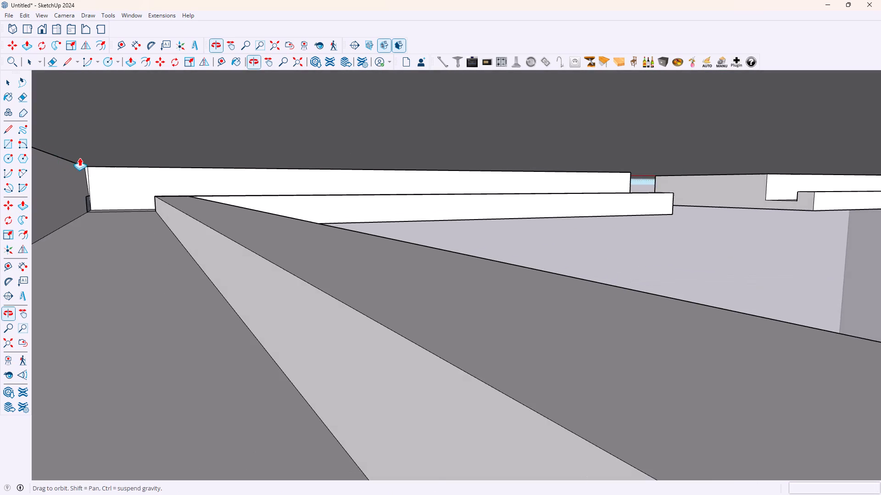
pyautogui.scroll(18, 79, 165)
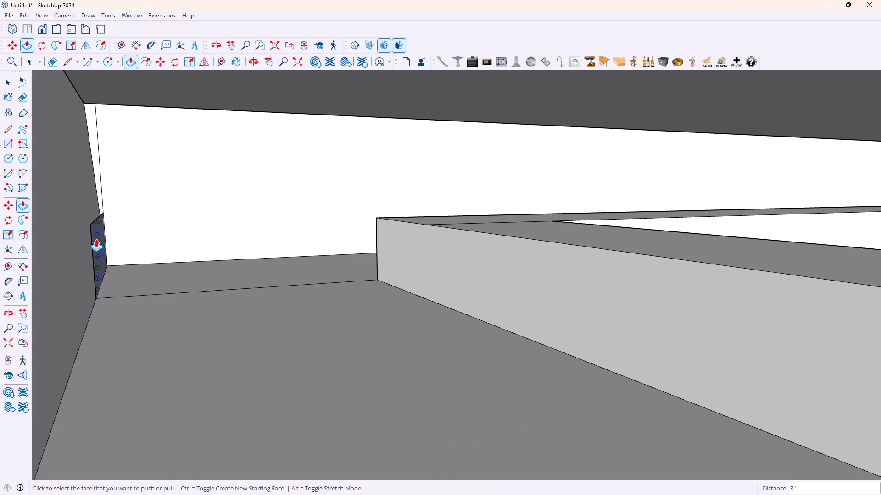
pyautogui.press('space')
pyautogui.click(96, 239)
pyautogui.press('Delete')
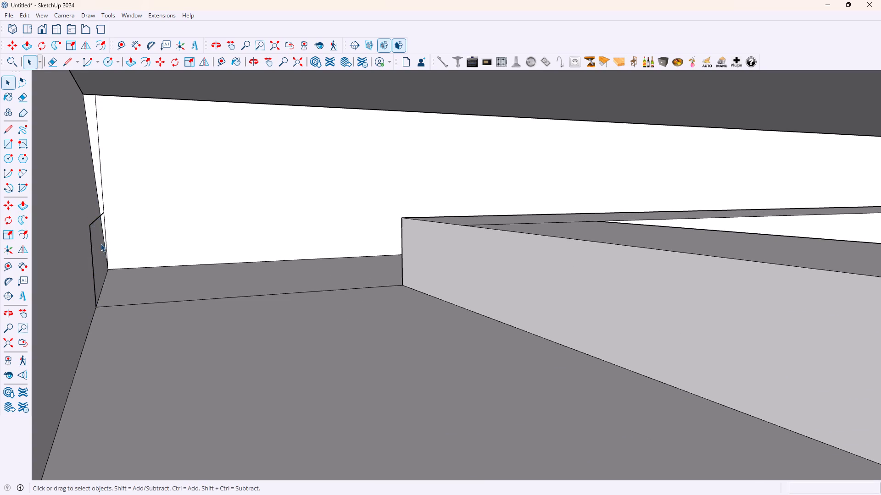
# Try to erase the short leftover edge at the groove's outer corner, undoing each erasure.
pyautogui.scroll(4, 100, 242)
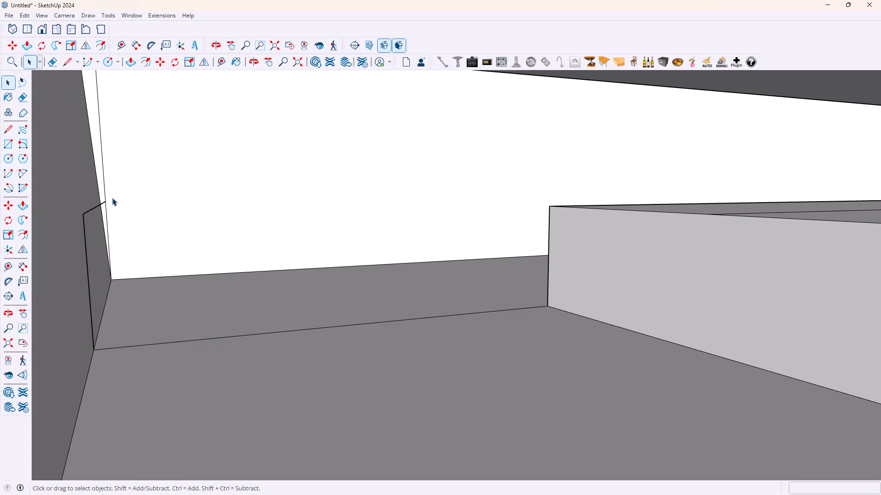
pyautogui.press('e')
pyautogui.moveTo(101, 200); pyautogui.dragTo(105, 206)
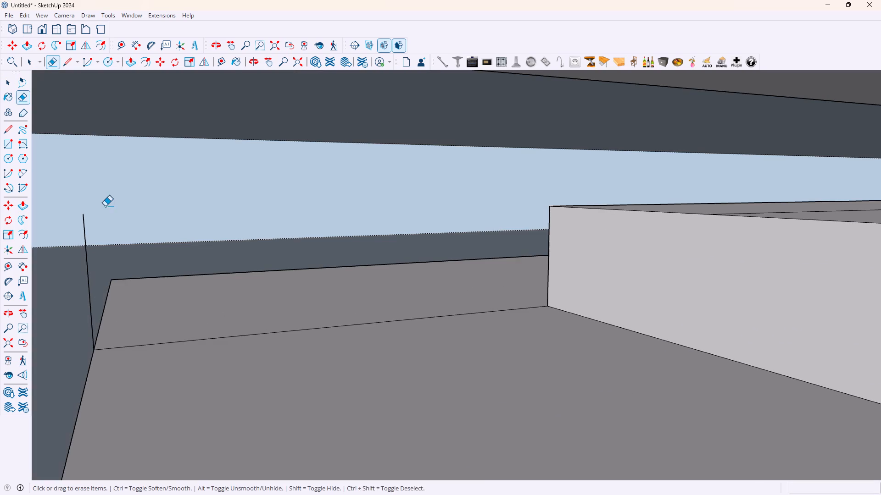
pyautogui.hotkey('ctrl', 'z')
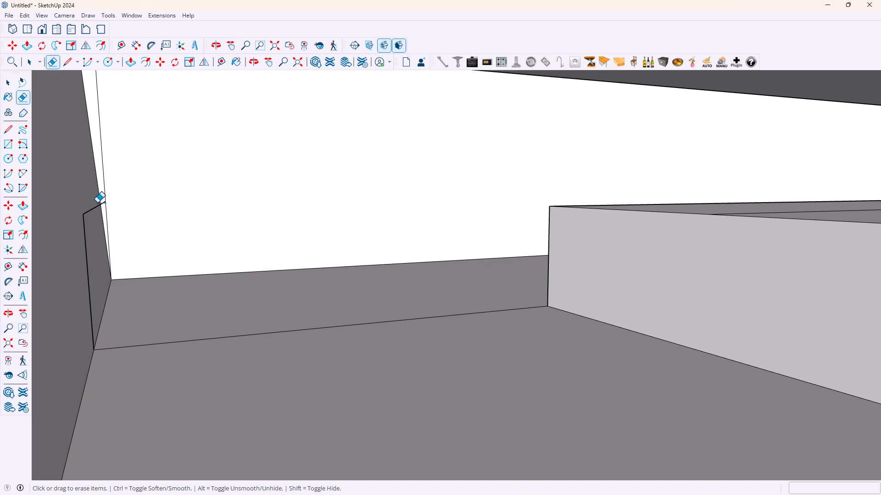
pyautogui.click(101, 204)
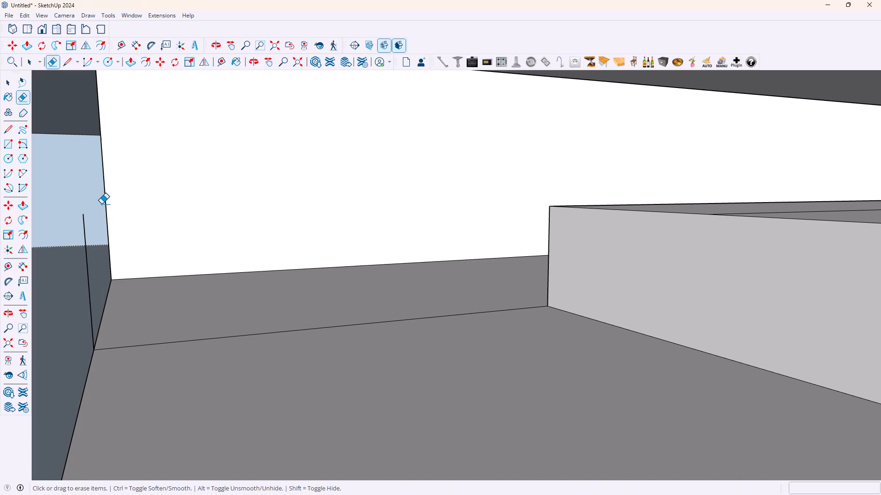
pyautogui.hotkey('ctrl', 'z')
# Delete the upright edge separating the narrow strip from the groove's long outer wall at the corner.
pyautogui.press('space')
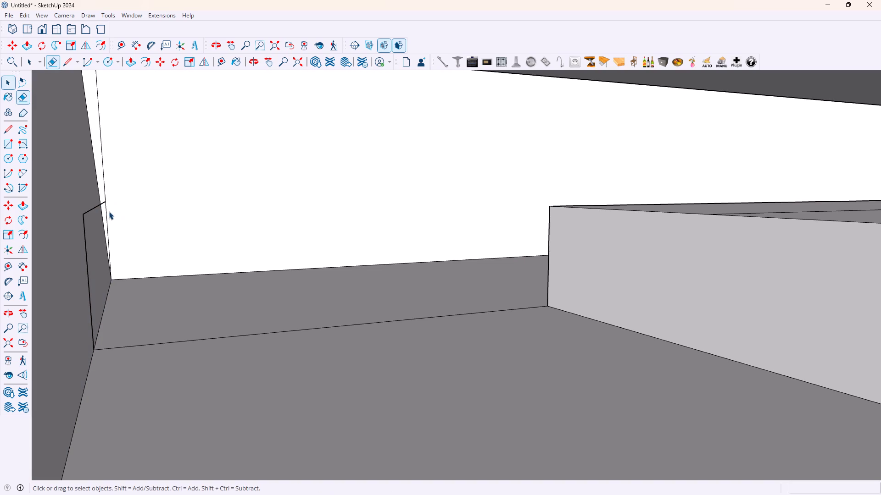
pyautogui.click(104, 199)
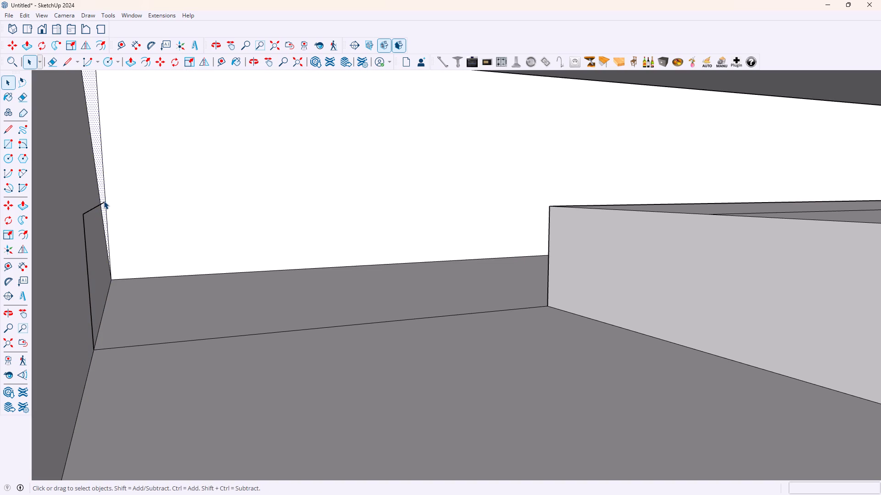
pyautogui.click(118, 198)
pyautogui.click(102, 169)
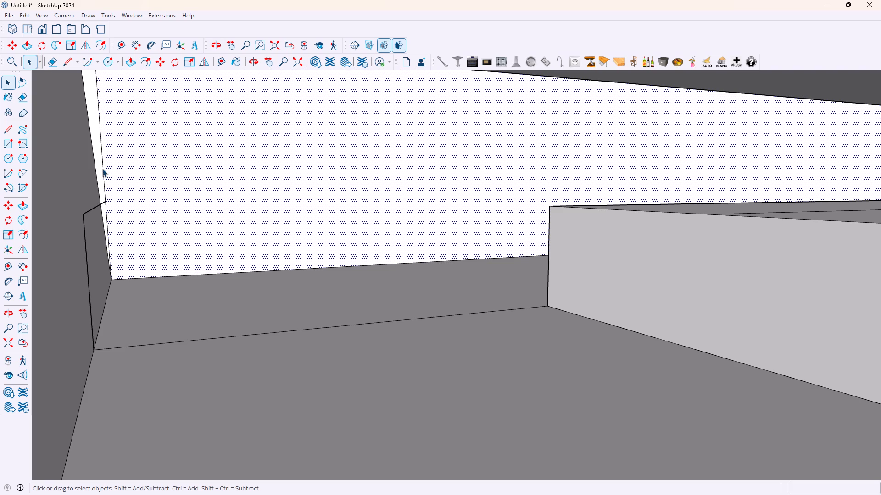
pyautogui.press('Delete')
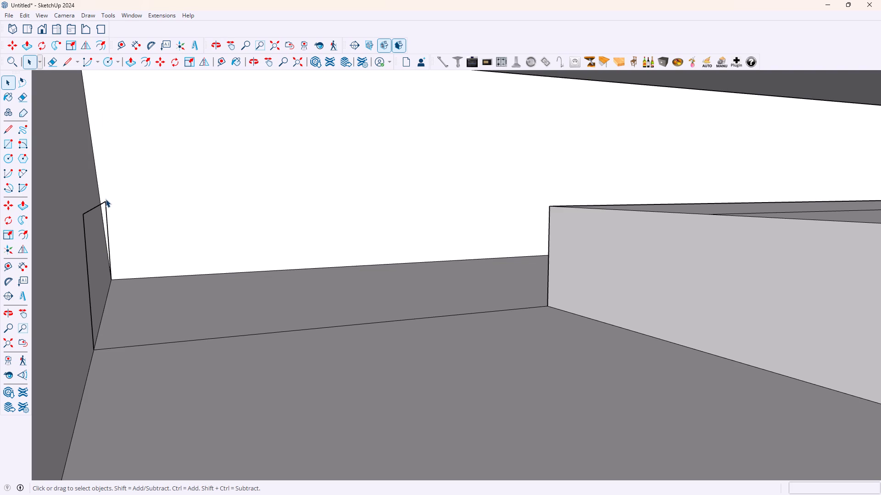
# Delete the three stray edges left from the small corner face: the short upper edge and both upright edges.
pyautogui.click(105, 200)
pyautogui.click(105, 203)
pyautogui.press('Delete')
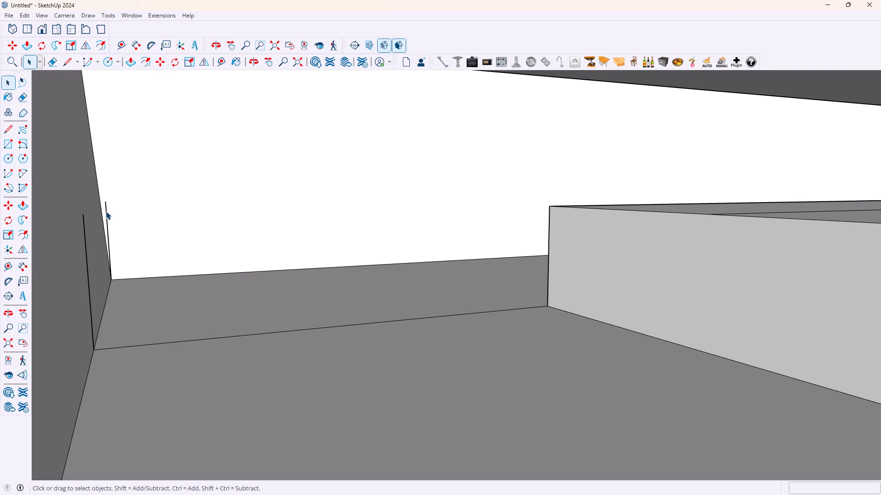
pyautogui.click(106, 211)
pyautogui.press('Delete')
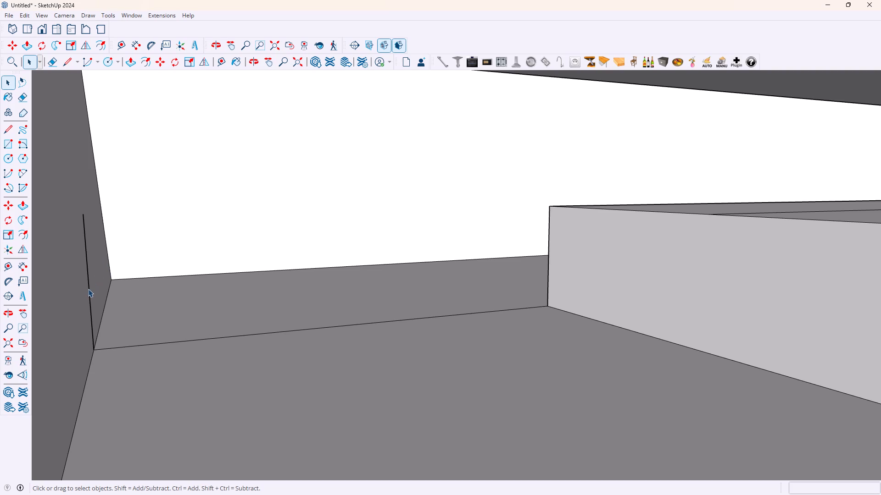
pyautogui.click(88, 287)
pyautogui.press('Delete')
# Delete the seam line crossing the groove floor at the corner.
pyautogui.click(172, 343)
pyautogui.press('Delete')
# Examine the groove's inner corner, and the drop panels and recessed lights from several sides below the ceiling.
pyautogui.scroll(8, 589, 226)
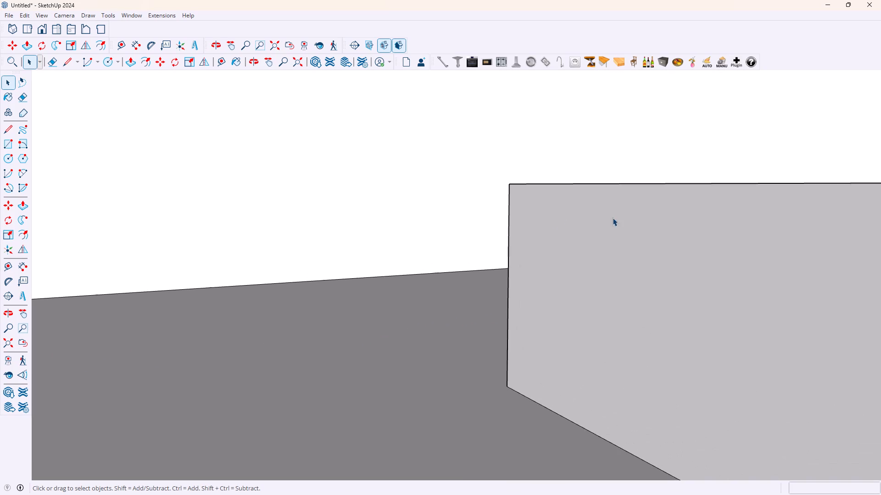
pyautogui.moveTo(625, 209); pyautogui.dragTo(717, 277, button='middle')
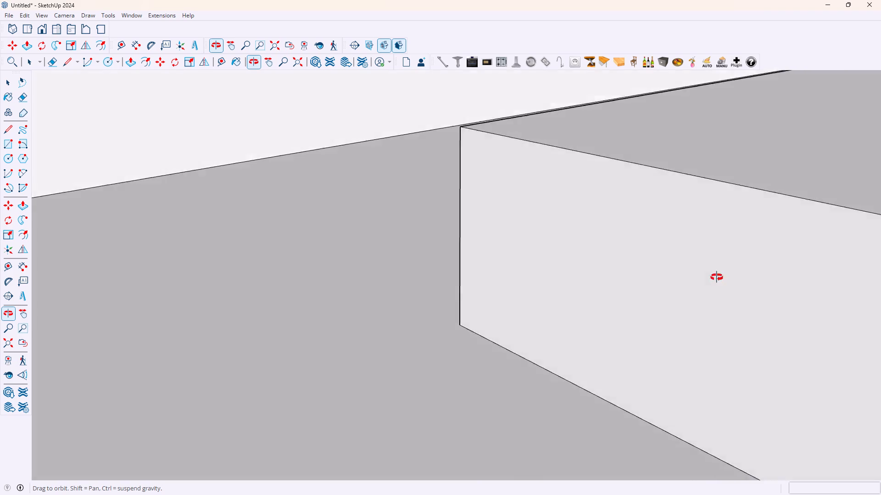
pyautogui.moveTo(717, 277); pyautogui.dragTo(842, 255, button='middle')
pyautogui.moveTo(496, 177); pyautogui.dragTo(436, 166, button='middle')
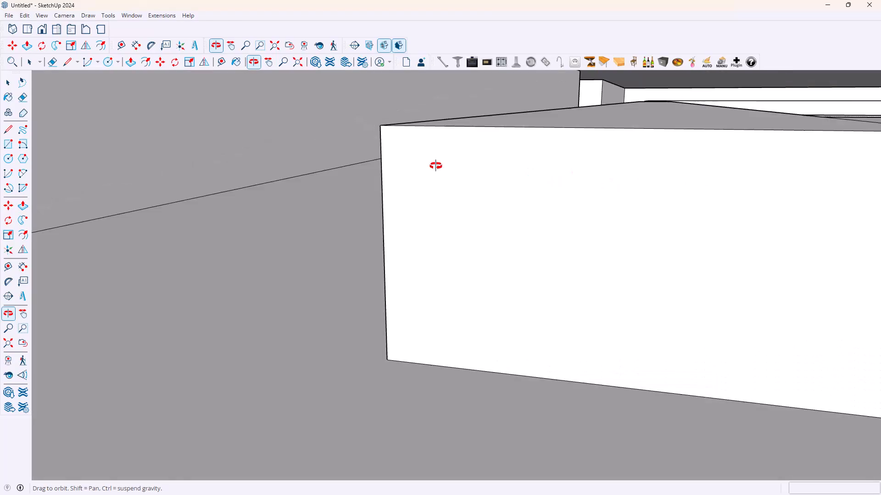
pyautogui.moveTo(436, 166); pyautogui.dragTo(415, 166, button='middle')
pyautogui.click(3, 341)
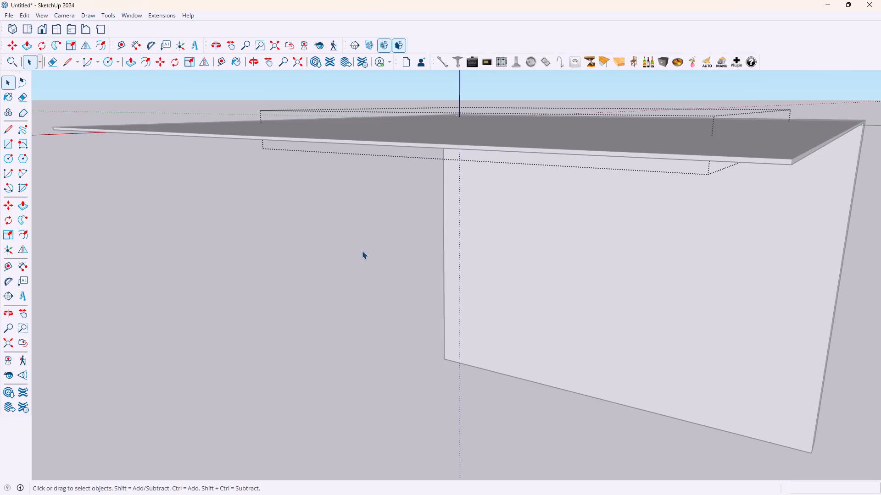
pyautogui.scroll(5, 603, 135)
pyautogui.moveTo(395, 283); pyautogui.dragTo(602, 190, button='middle')
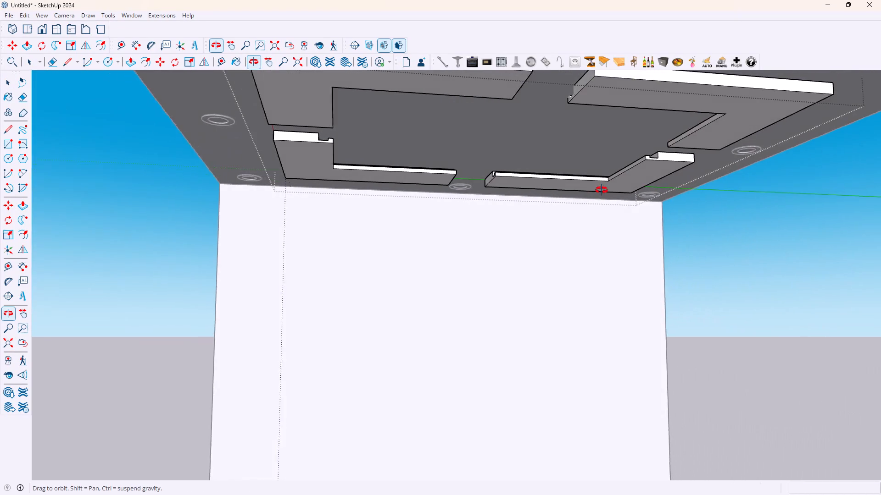
pyautogui.moveTo(602, 190); pyautogui.dragTo(484, 205, button='middle')
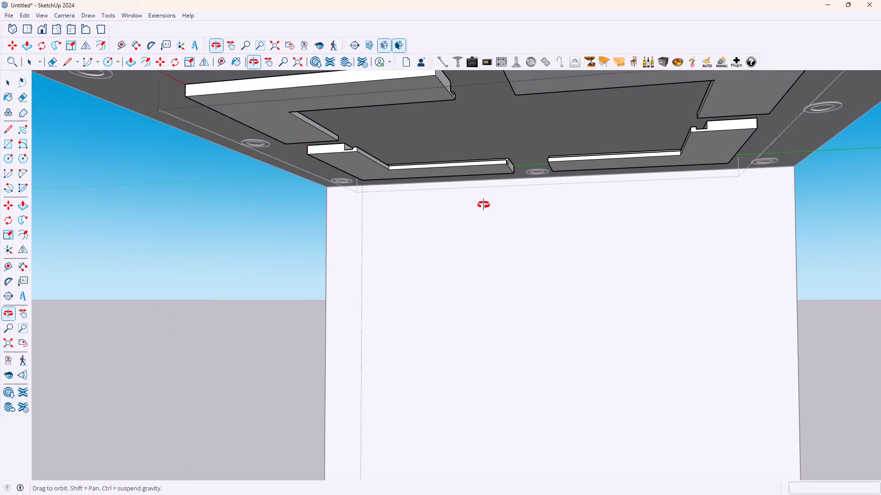
pyautogui.moveTo(484, 205); pyautogui.dragTo(248, 225, button='middle')
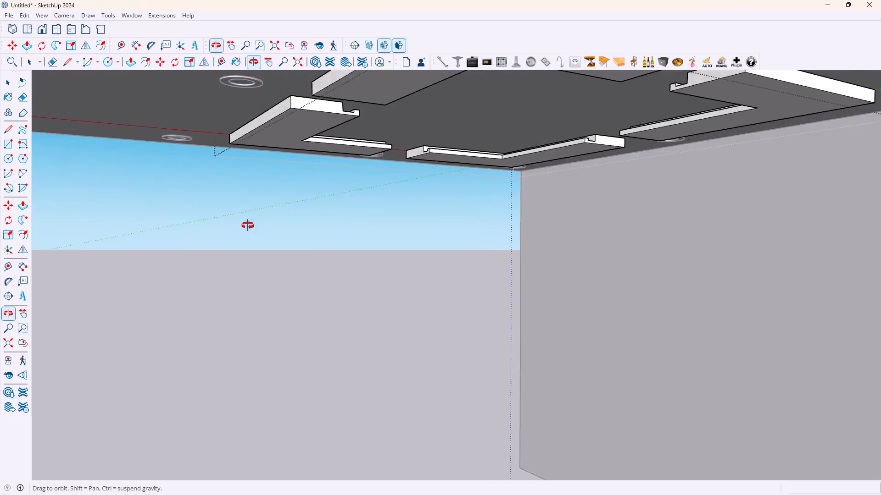
pyautogui.moveTo(248, 225); pyautogui.dragTo(295, 225, button='middle')
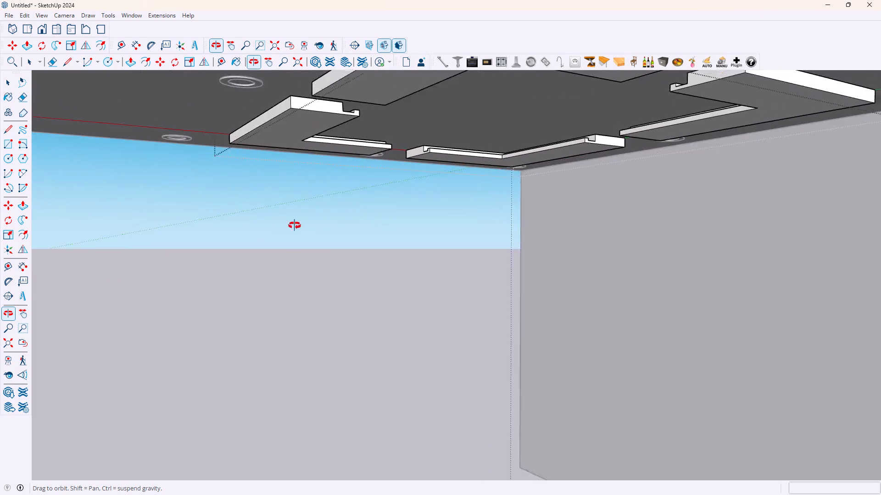
pyautogui.moveTo(295, 225); pyautogui.dragTo(724, 236, button='middle')
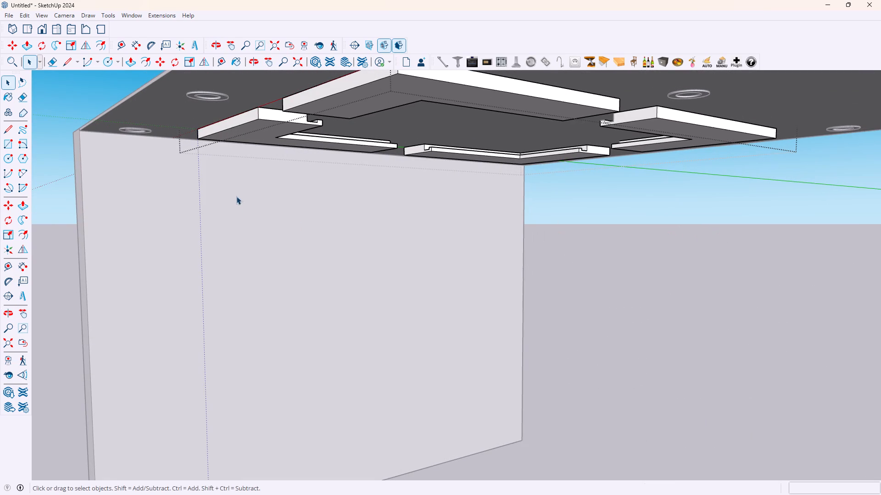
pyautogui.scroll(-3, 235, 195)
pyautogui.moveTo(167, 205); pyautogui.dragTo(323, 211, button='middle')
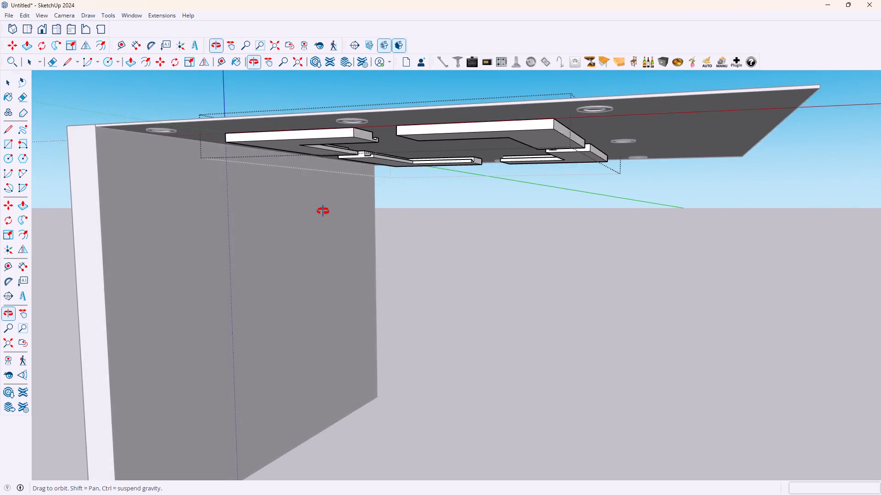
pyautogui.moveTo(323, 211); pyautogui.dragTo(367, 210, button='middle')
pyautogui.scroll(3, 385, 195)
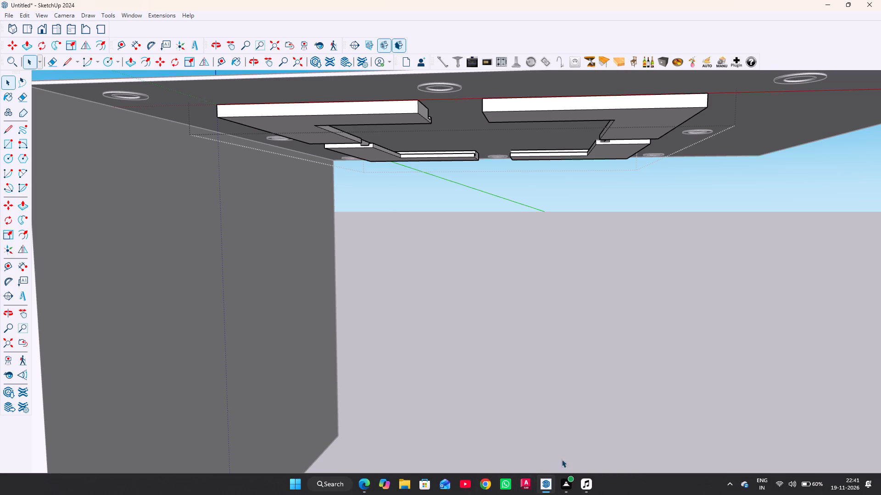
# Switch to the PDF workbook in Edge and check the guest room wardrobe and ceiling exercise references.
pyautogui.click(363, 483)
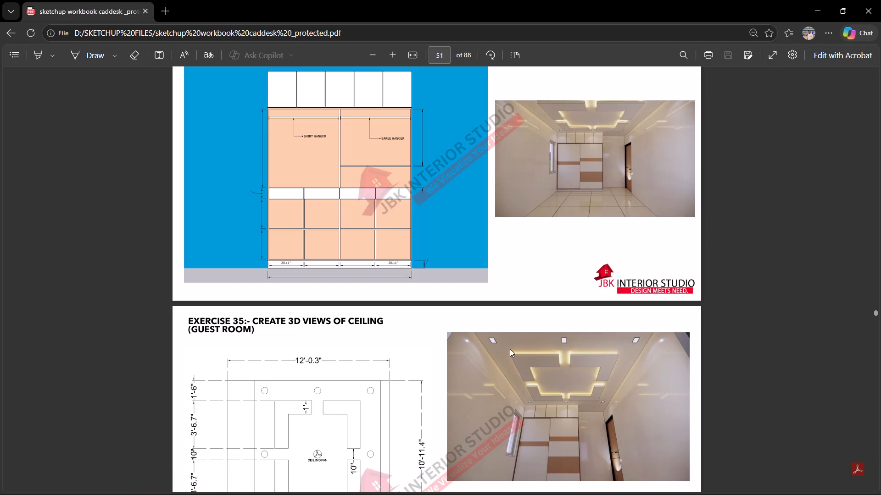
pyautogui.scroll(2, 593, 293)
pyautogui.scroll(-1, 593, 293)
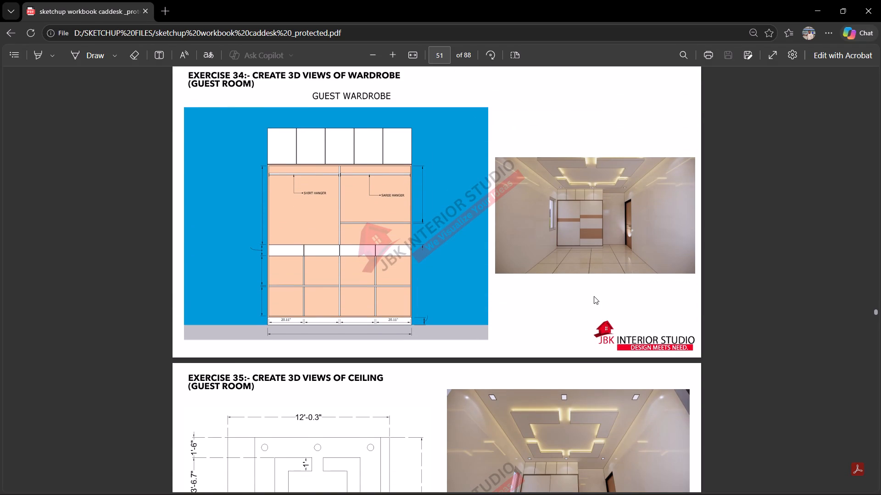
pyautogui.click(815, 4)
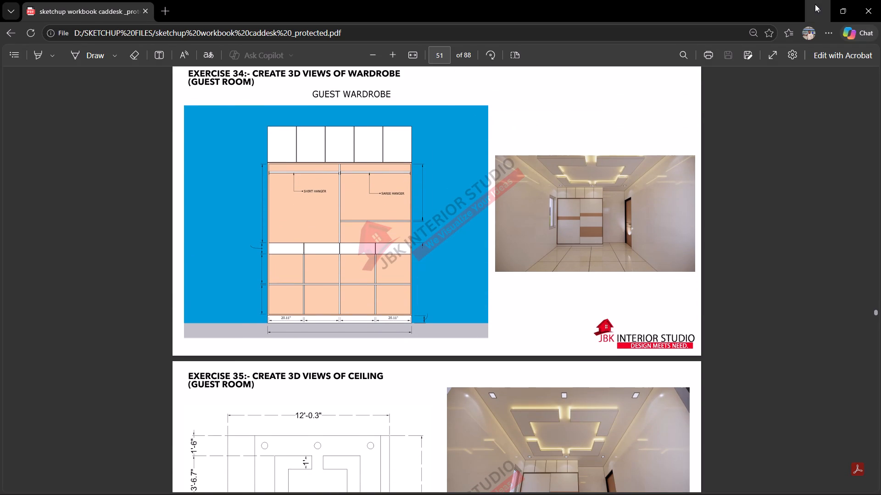
# Draw an 11' by 12' floor rectangle from the front bottom corner of the existing wall, opposite the ceiling.
pyautogui.scroll(-3, 414, 150)
pyautogui.scroll(3, 432, 145)
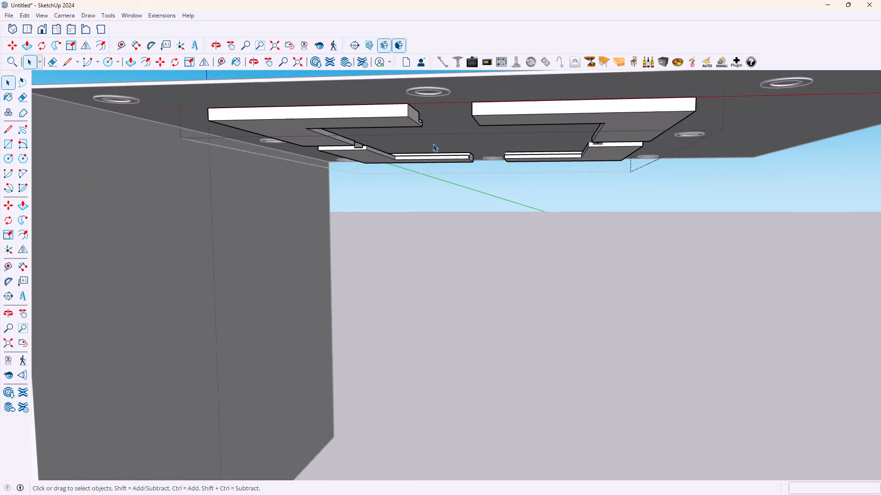
pyautogui.scroll(6, 537, 137)
pyautogui.scroll(-7, 436, 161)
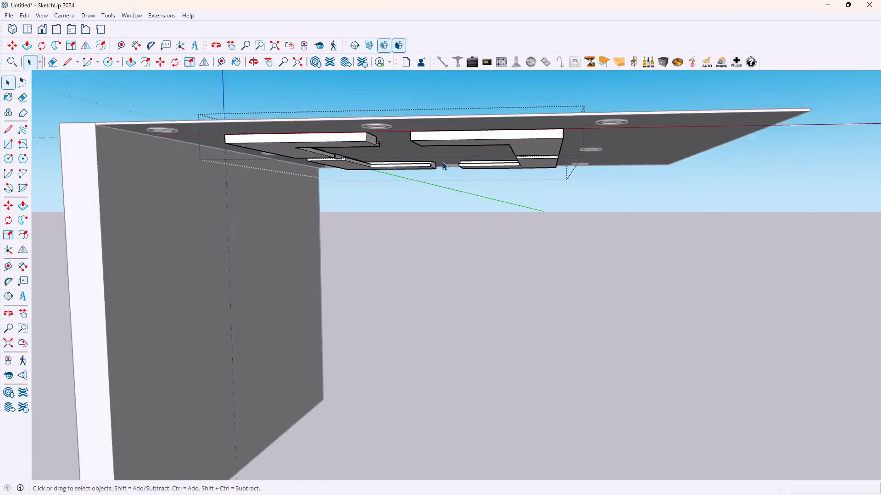
pyautogui.scroll(-4, 442, 162)
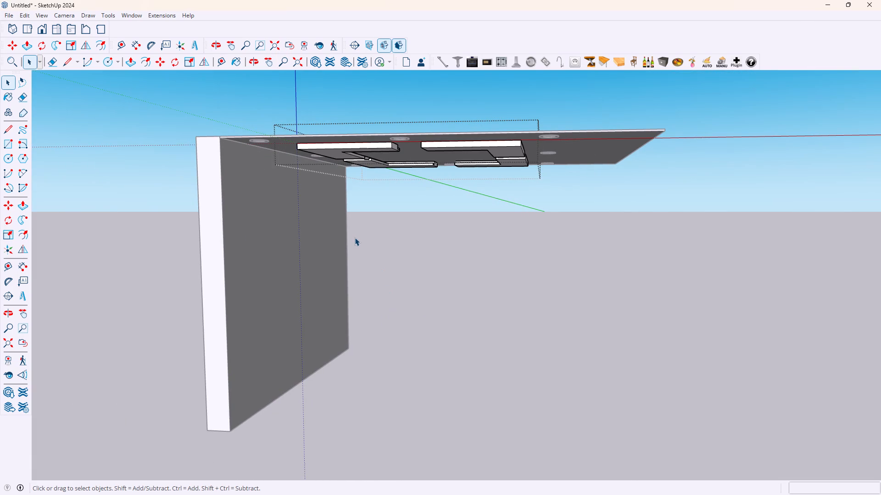
pyautogui.scroll(3, 390, 324)
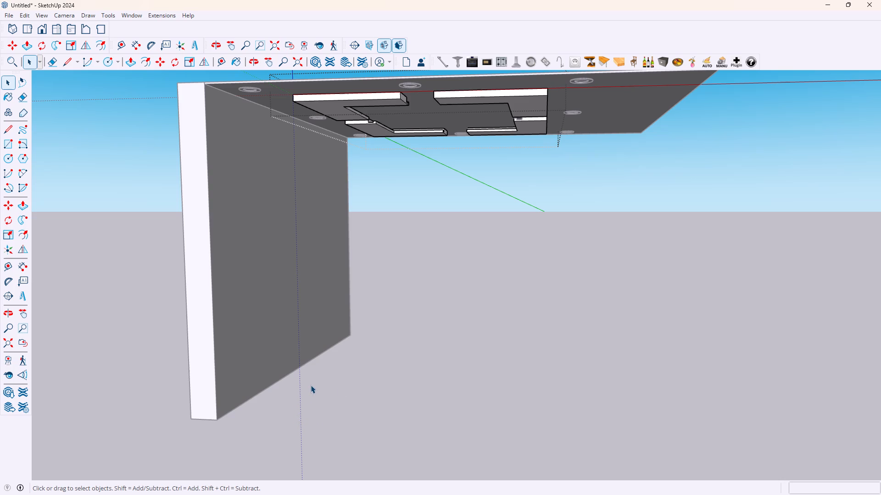
pyautogui.press('r')
pyautogui.click(221, 418)
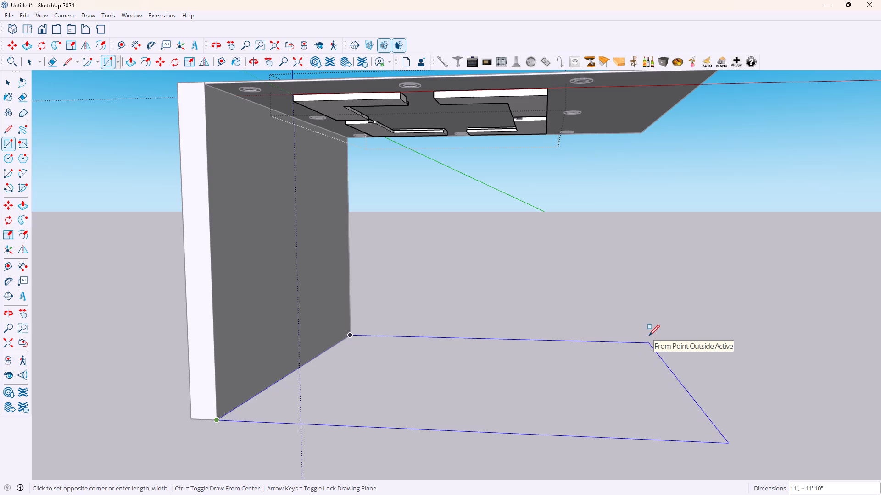
pyautogui.write("11'")
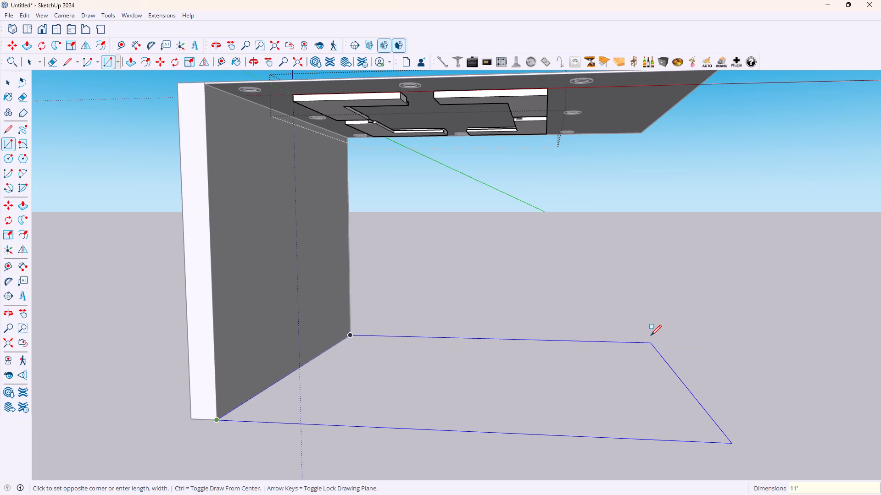
pyautogui.write(',12')
pyautogui.press("'")
pyautogui.press('Return')
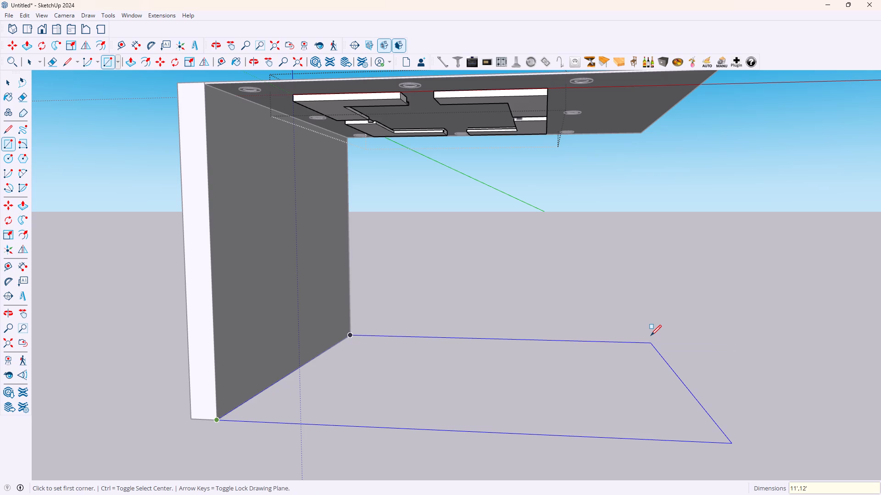
pyautogui.press('space')
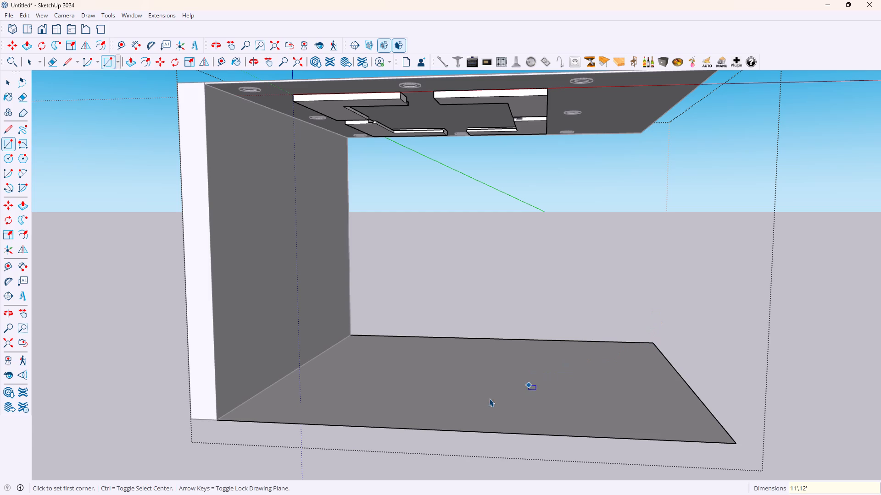
# Push/Pull the floor rectangle 8" downward to form a slab.
pyautogui.click(475, 402)
pyautogui.press('p')
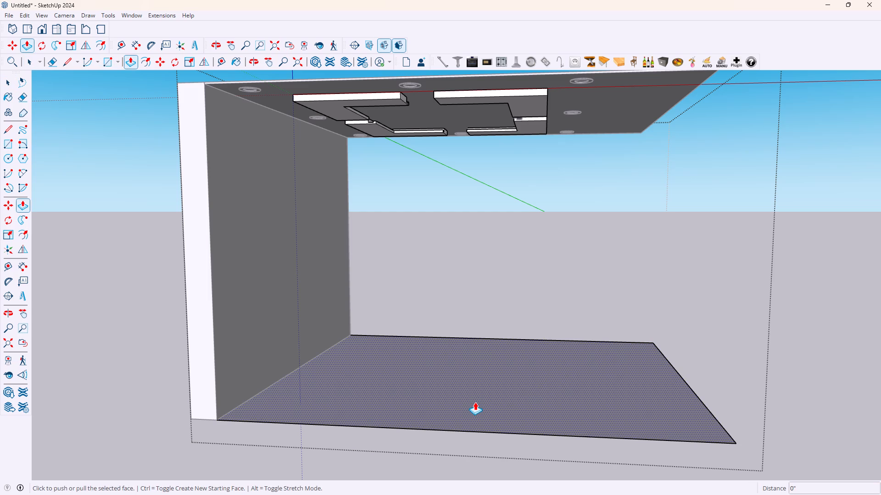
pyautogui.click(475, 402)
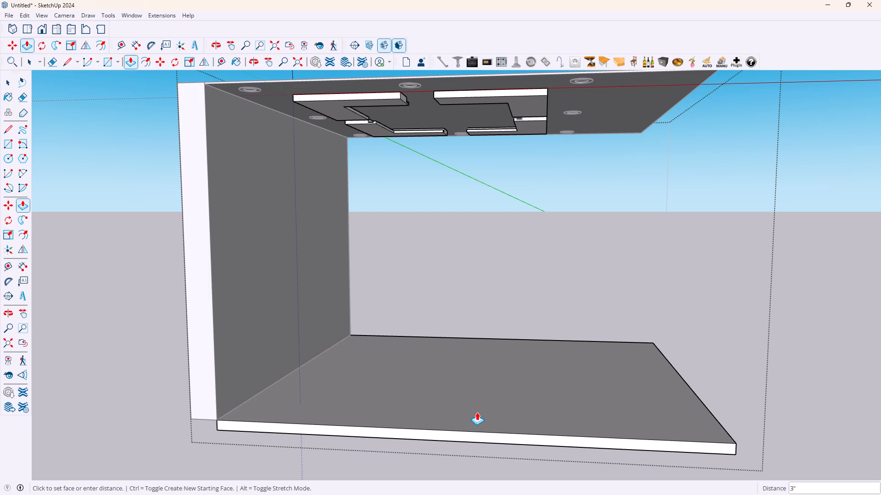
pyautogui.press('8')
pyautogui.press('Return')
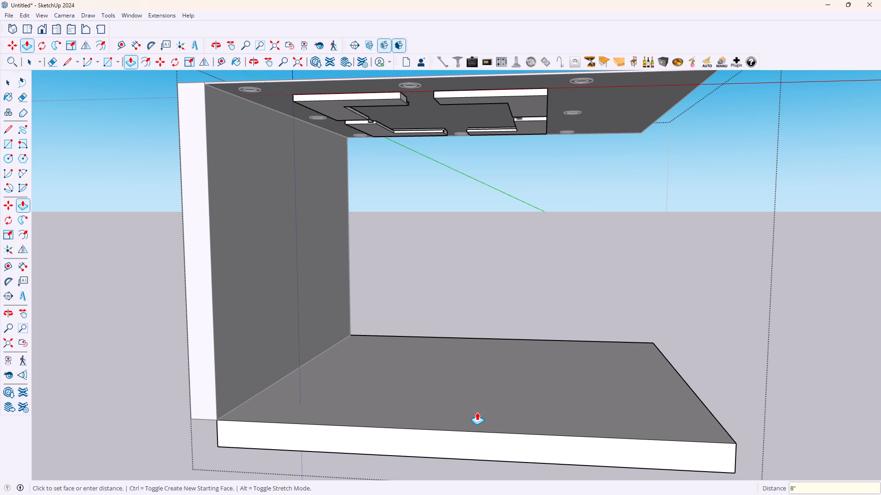
pyautogui.click(200, 380)
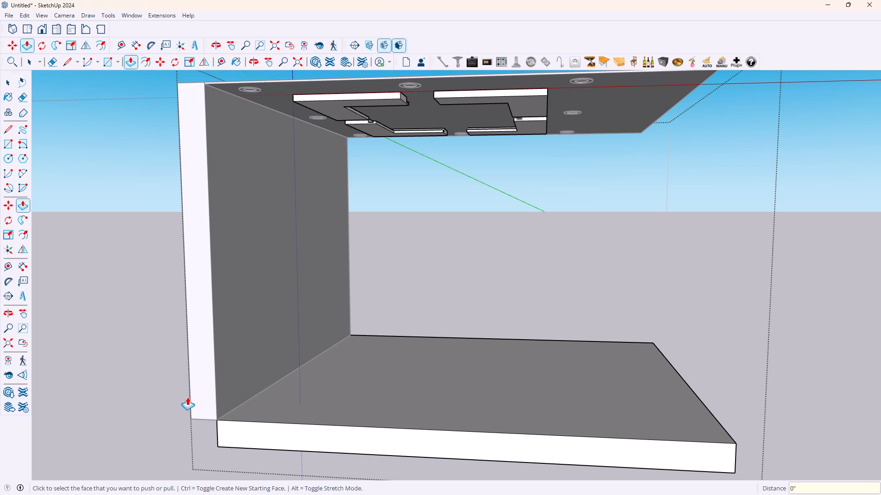
# Extend the floor slab's long front face outward by 8".
pyautogui.click(362, 444)
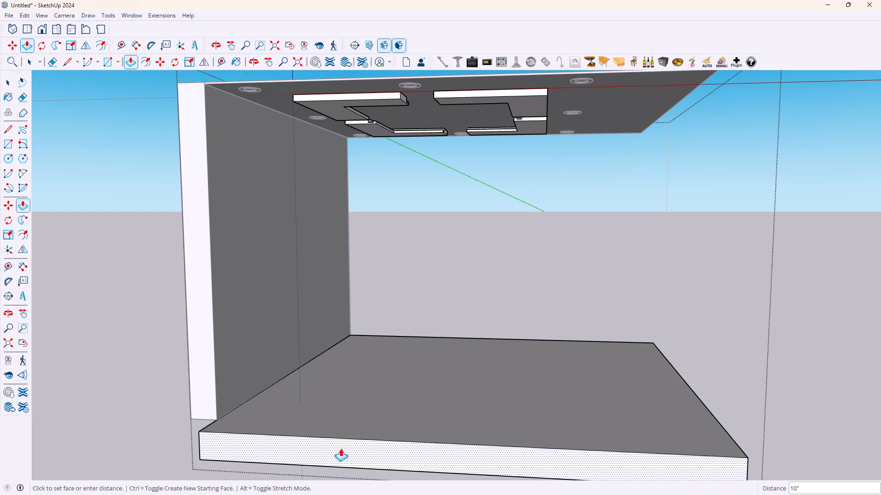
pyautogui.press('8')
pyautogui.press('Return')
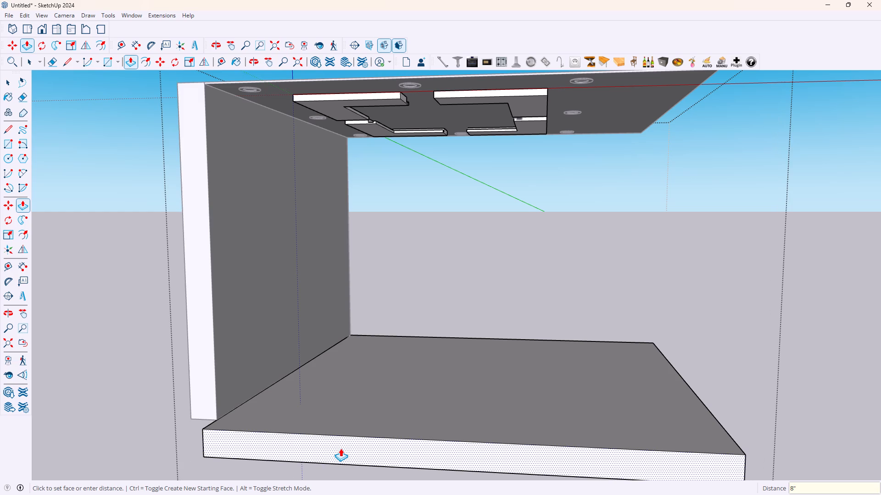
# Copy the floor's top side edge, on the open side opposite the wall, 8" inward across the floor.
pyautogui.scroll(-4, 754, 374)
pyautogui.scroll(4, 771, 405)
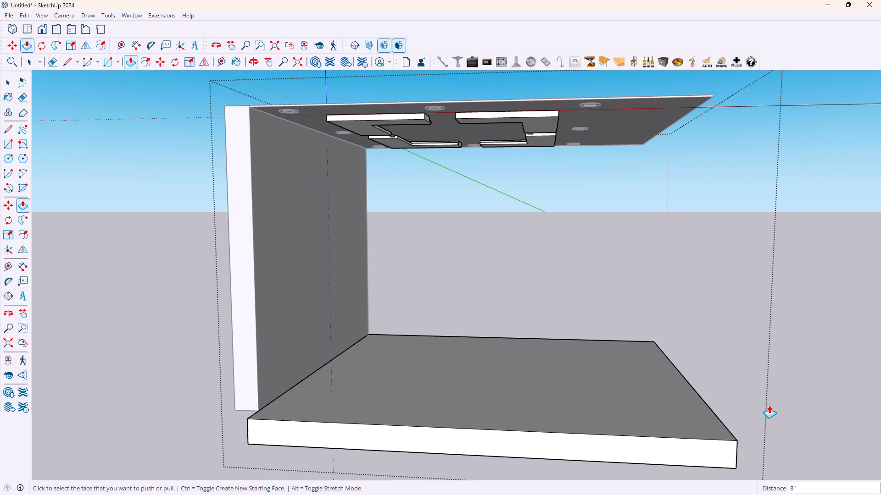
pyautogui.moveTo(767, 402); pyautogui.dragTo(666, 400, button='middle')
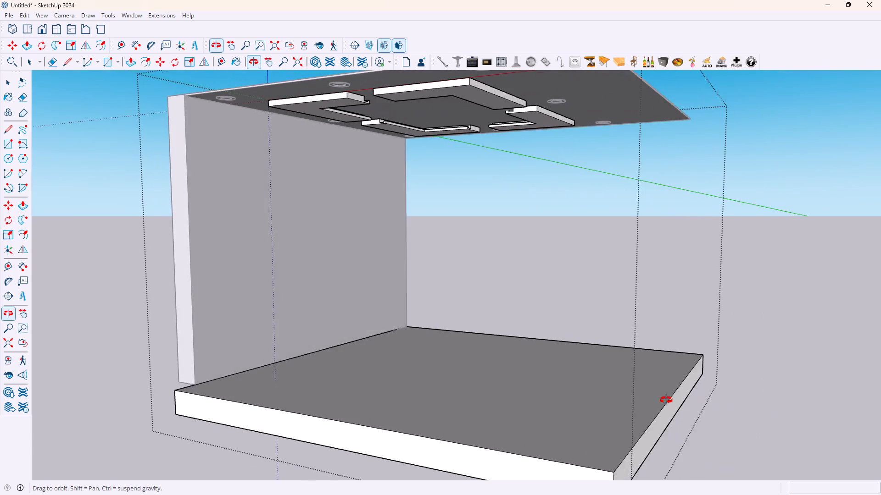
pyautogui.moveTo(666, 400); pyautogui.dragTo(734, 451, button='middle')
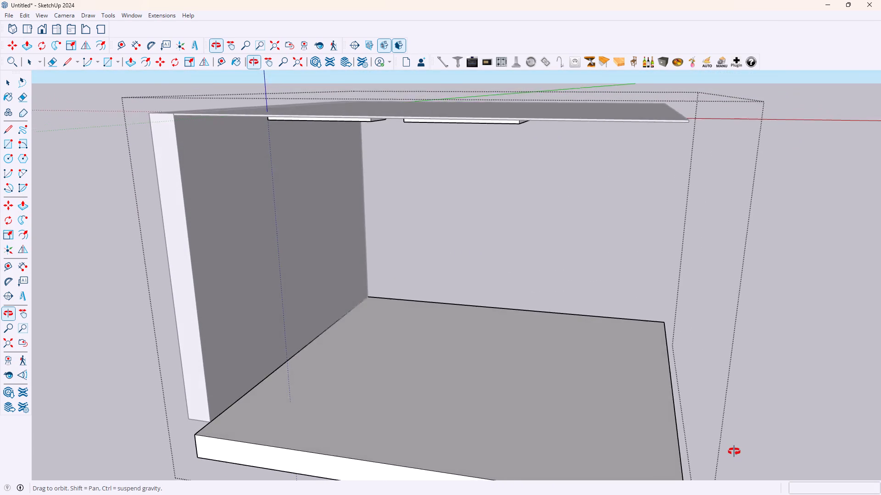
pyautogui.moveTo(734, 451); pyautogui.dragTo(730, 388, button='middle')
pyautogui.press('space')
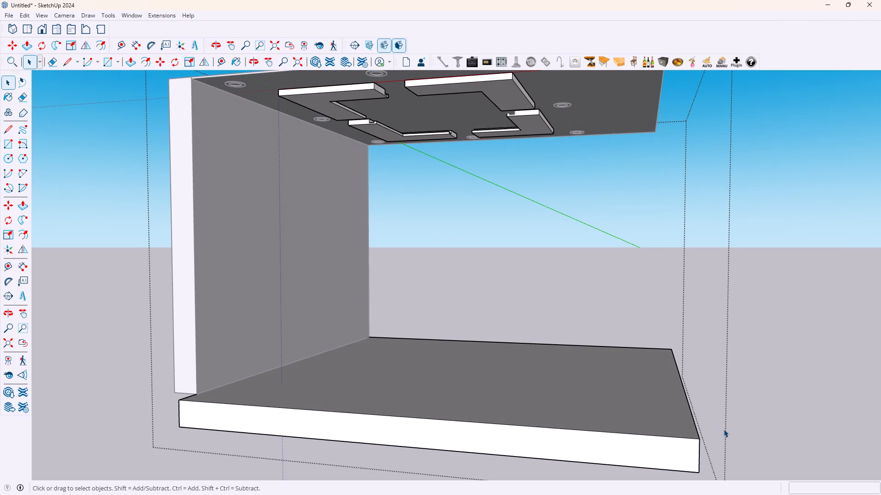
pyautogui.click(697, 432)
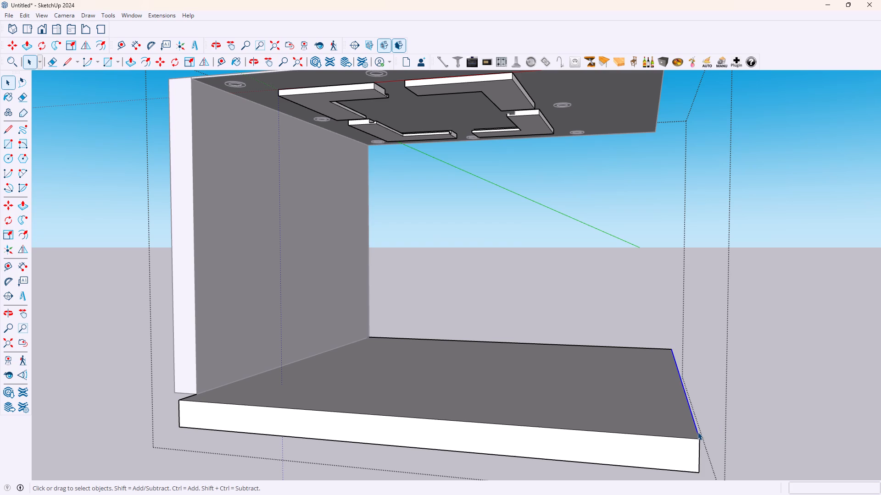
pyautogui.press('m')
pyautogui.click(697, 428)
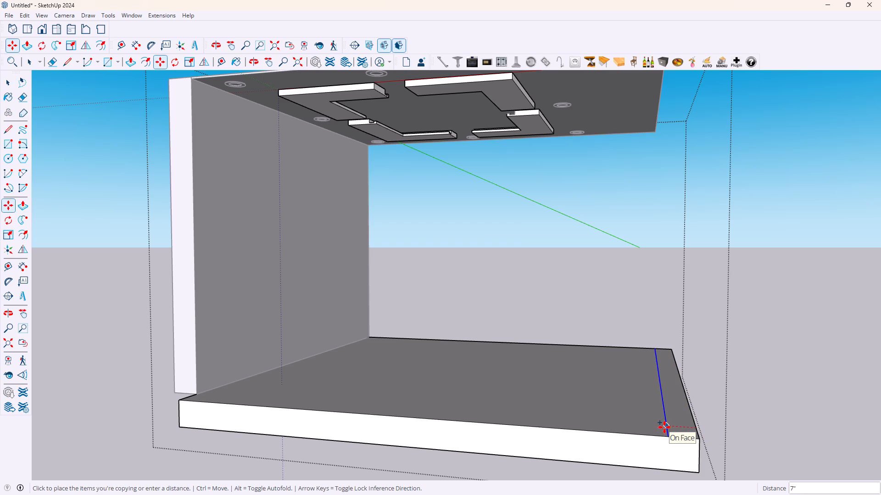
pyautogui.press('8')
pyautogui.press('Return')
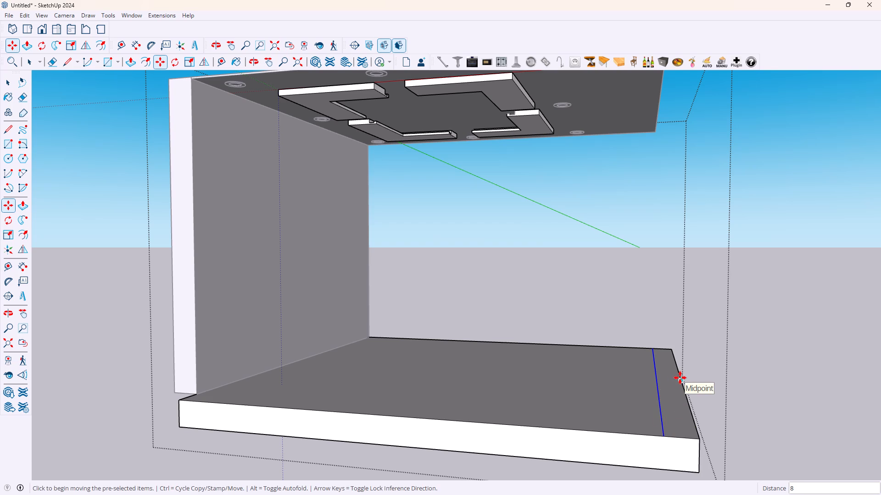
# Pull the narrow floor strip up 8' into a second side wall, ending level with the ceiling slab's top corner.
pyautogui.press('p')
pyautogui.click(673, 391)
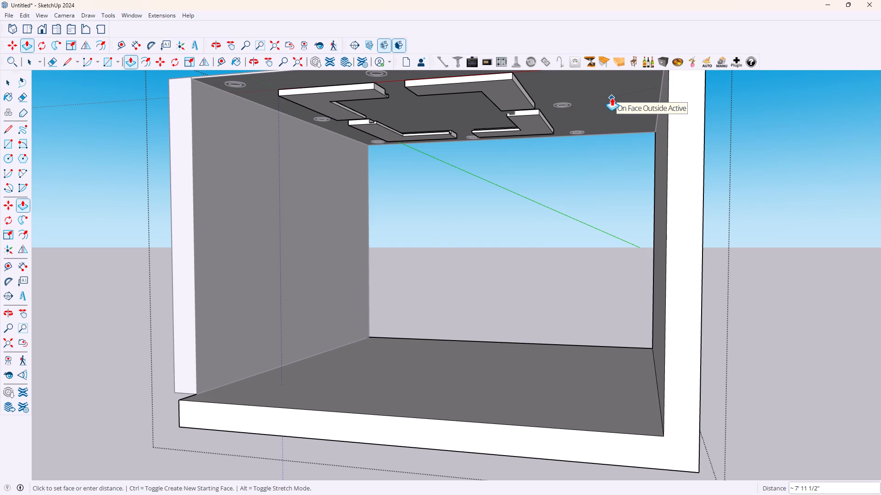
pyautogui.scroll(-10, 612, 98)
pyautogui.scroll(4, 616, 109)
pyautogui.moveTo(630, 79); pyautogui.dragTo(631, 184, button='middle')
pyautogui.scroll(-1, 630, 79)
pyautogui.scroll(8, 641, 141)
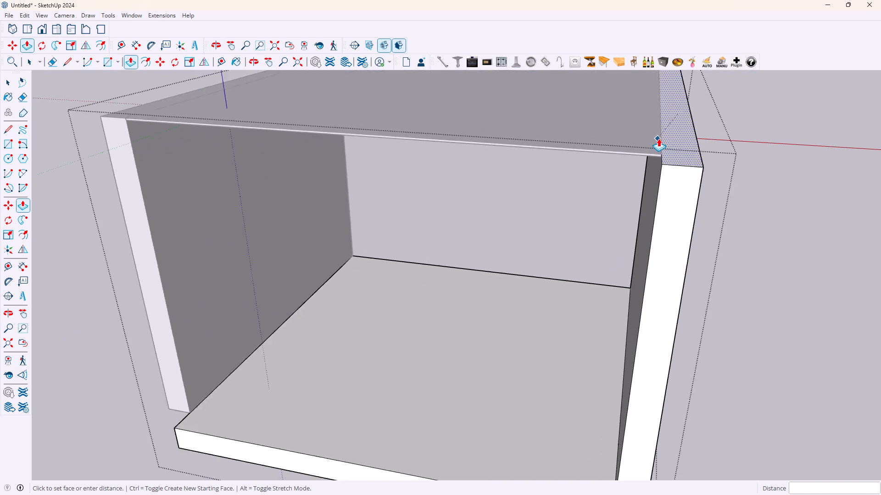
pyautogui.scroll(20, 658, 138)
pyautogui.scroll(3, 658, 138)
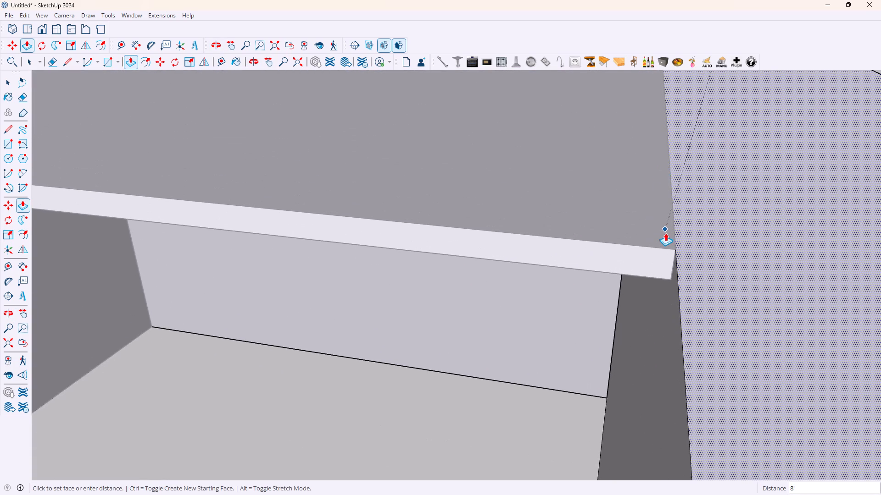
pyautogui.moveTo(667, 234); pyautogui.dragTo(703, 125, button='middle')
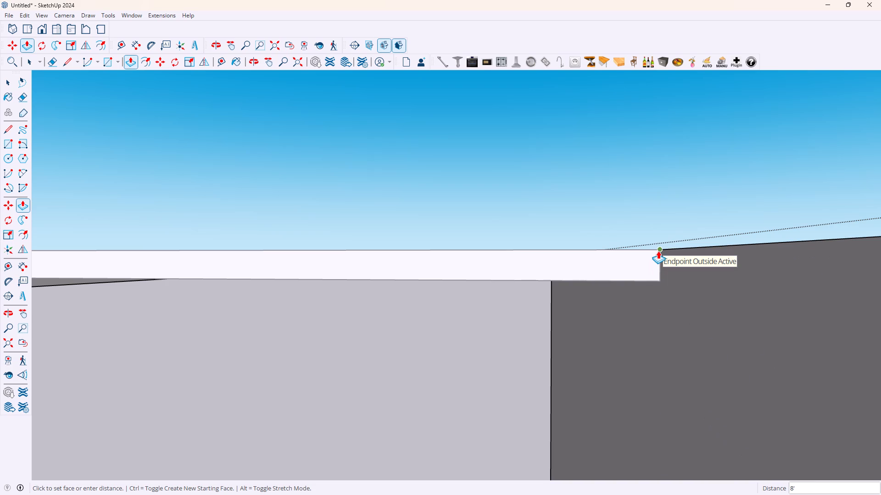
pyautogui.scroll(-16, 658, 251)
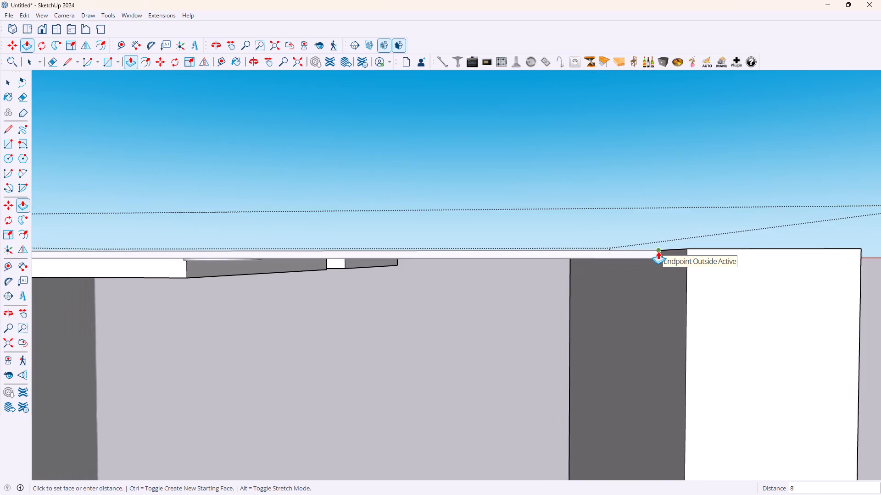
pyautogui.scroll(-10, 658, 251)
pyautogui.scroll(10, 658, 251)
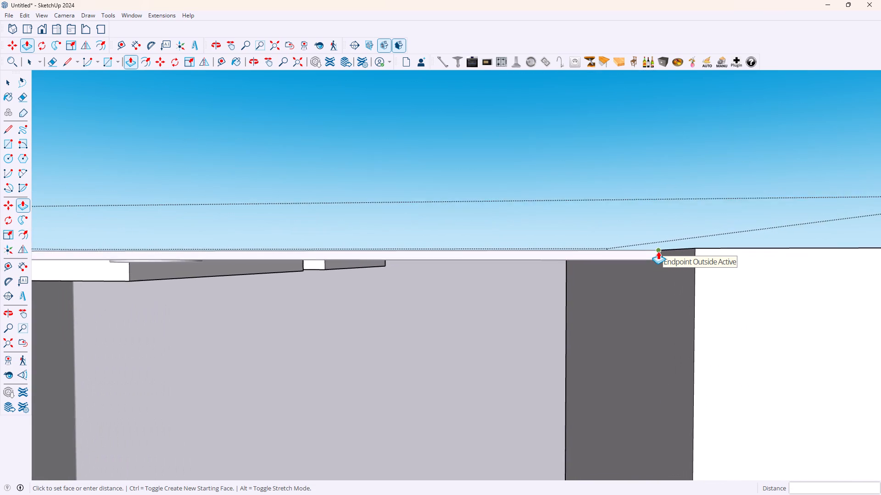
pyautogui.scroll(10, 658, 251)
pyautogui.click(658, 251)
pyautogui.scroll(-6, 657, 283)
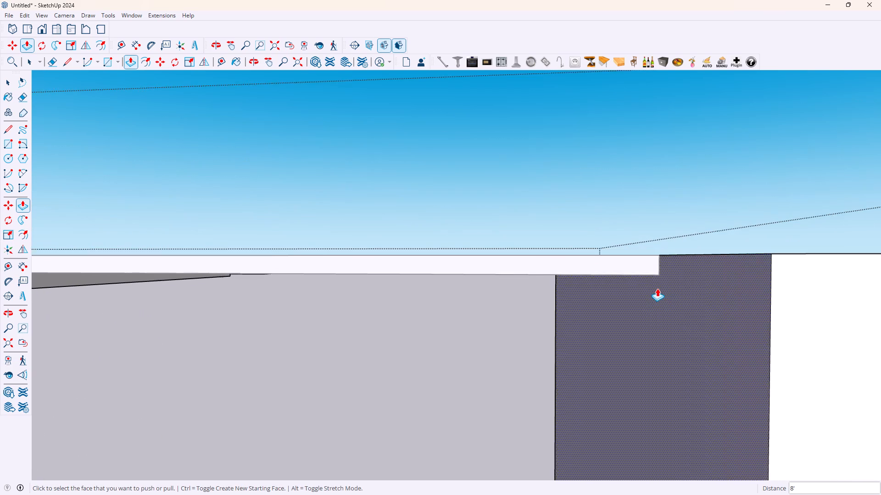
pyautogui.scroll(-20, 657, 288)
pyautogui.scroll(-8, 657, 288)
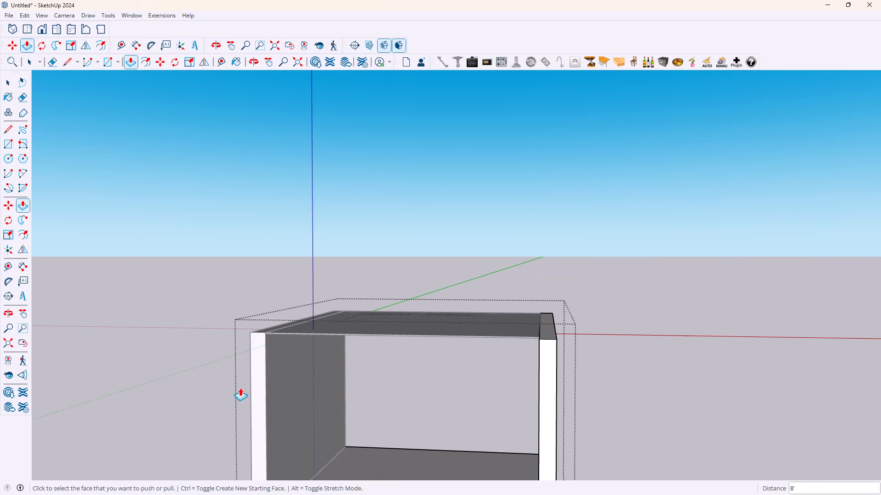
# Copy the vertical edge at the second side wall's end 8" inward along its inner face, in line with the ceiling slab's corner.
pyautogui.scroll(9, 262, 368)
pyautogui.moveTo(315, 349); pyautogui.dragTo(362, 339, button='middle')
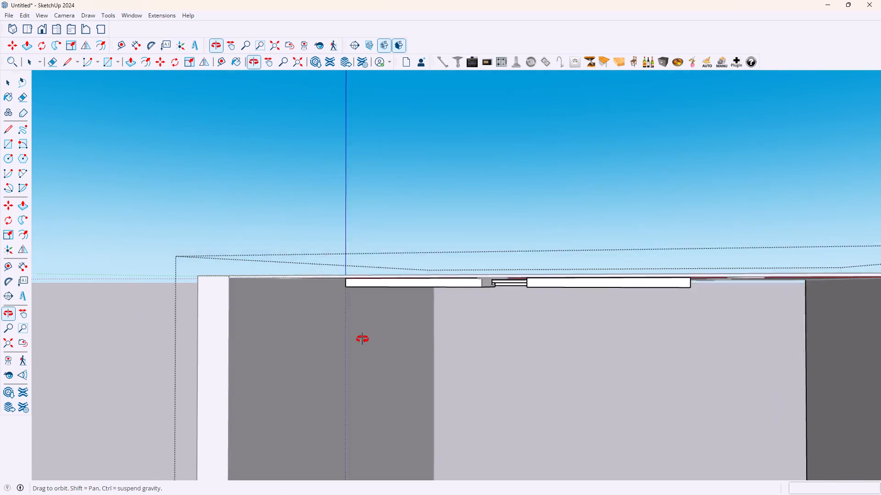
pyautogui.moveTo(362, 339); pyautogui.dragTo(646, 354, button='middle')
pyautogui.scroll(1, 647, 354)
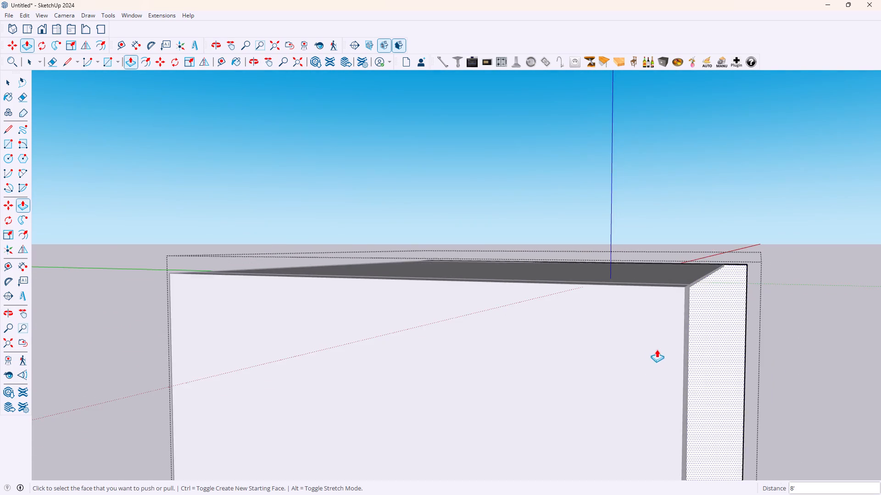
pyautogui.scroll(18, 750, 312)
pyautogui.middleClick(753, 302)
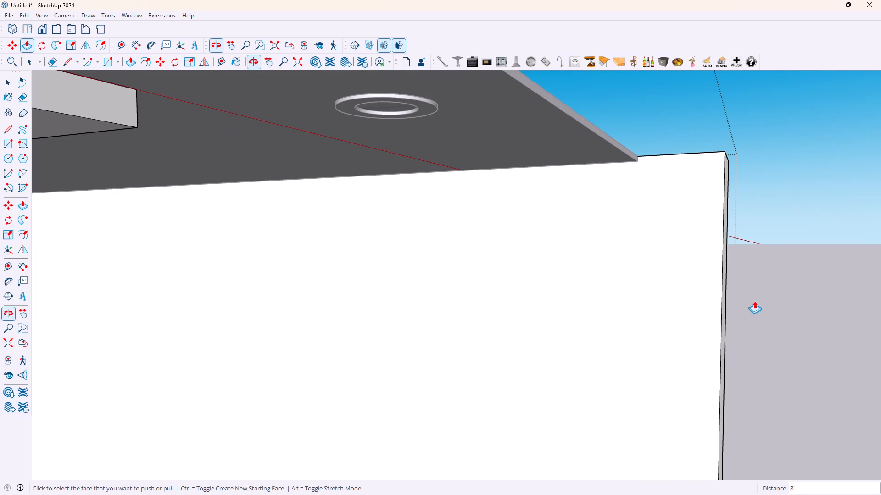
pyautogui.press('space')
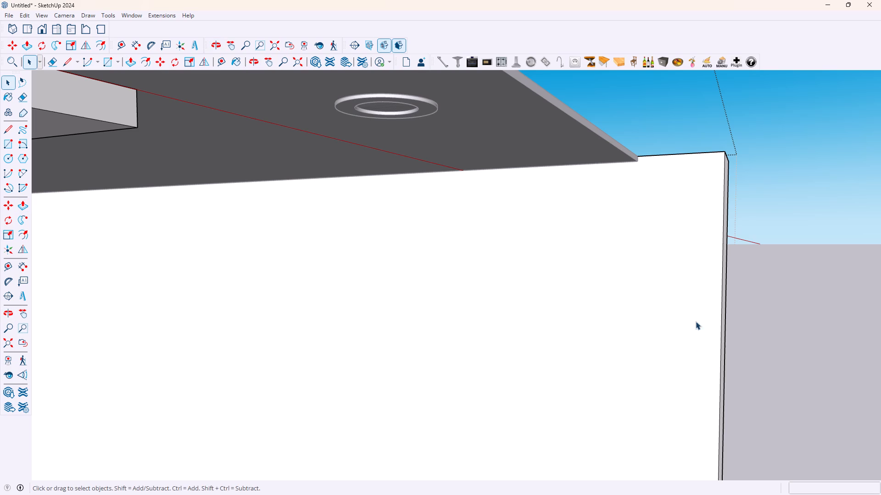
pyautogui.press('m')
pyautogui.click(720, 352)
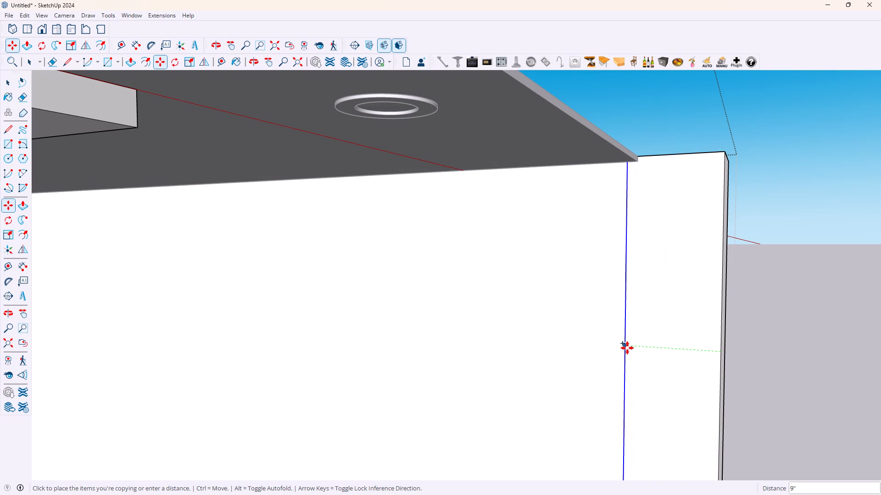
pyautogui.click(632, 347)
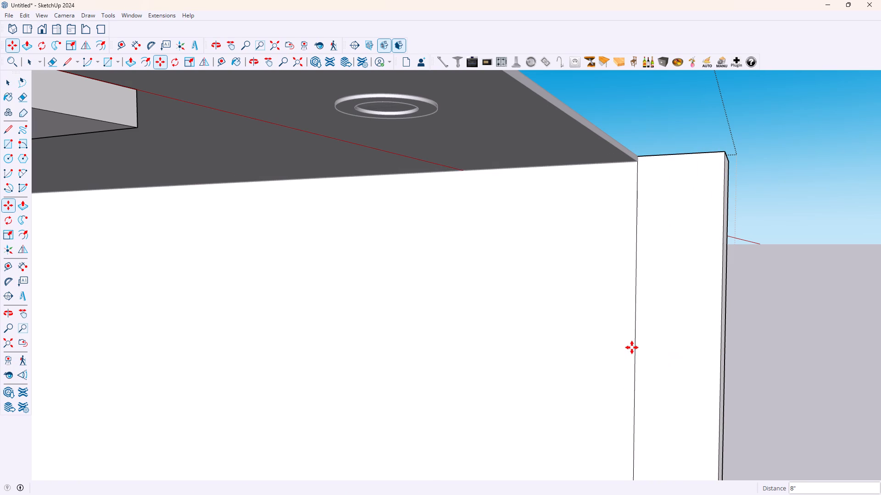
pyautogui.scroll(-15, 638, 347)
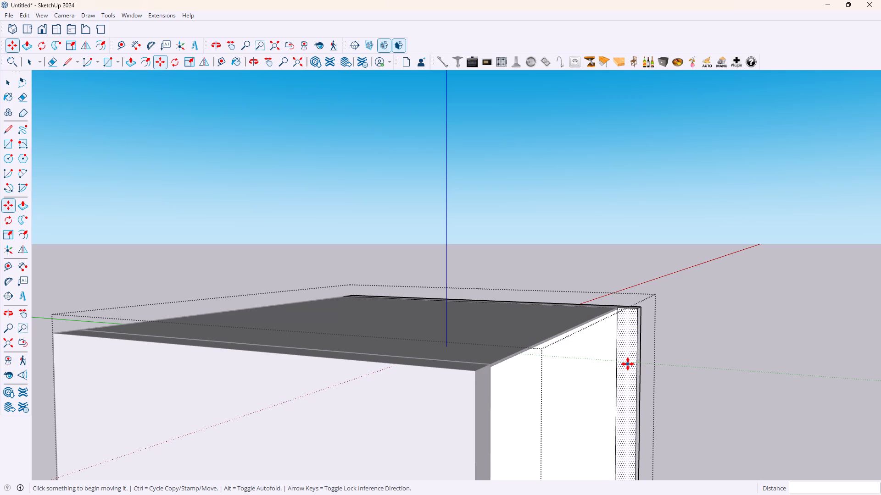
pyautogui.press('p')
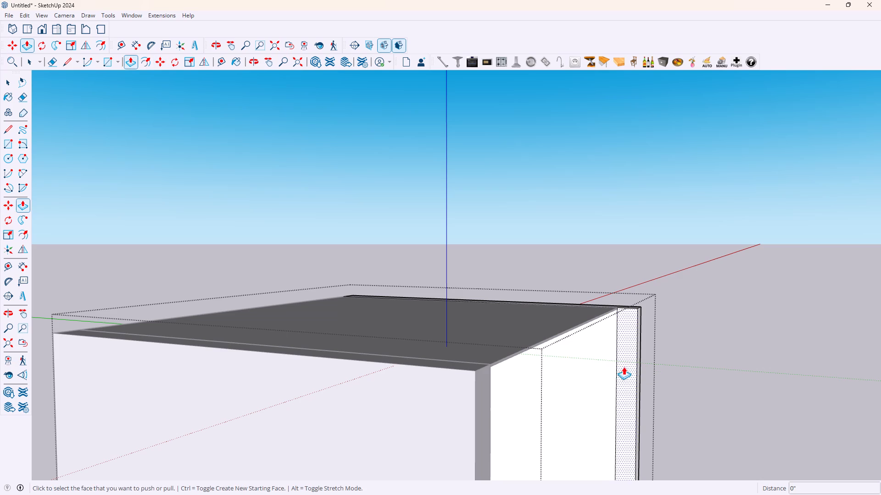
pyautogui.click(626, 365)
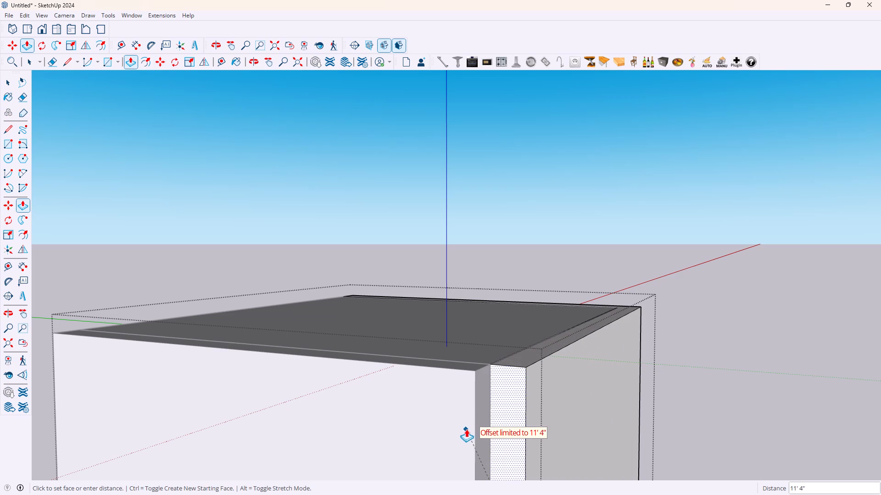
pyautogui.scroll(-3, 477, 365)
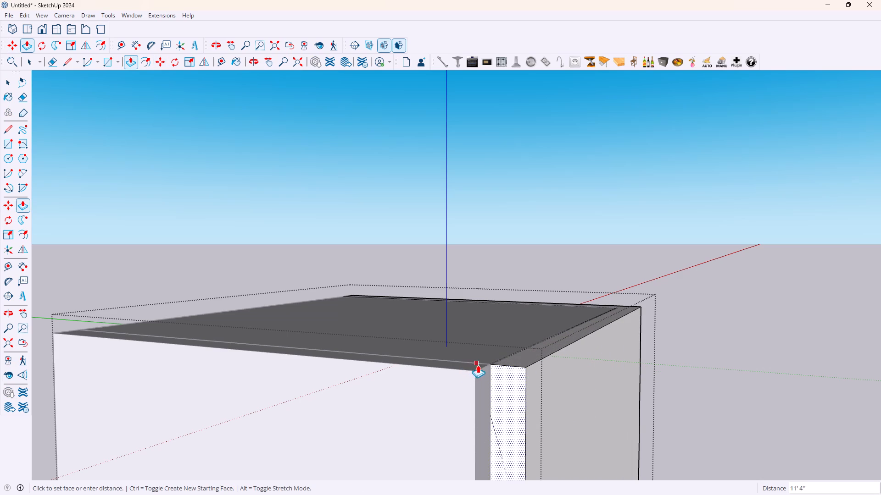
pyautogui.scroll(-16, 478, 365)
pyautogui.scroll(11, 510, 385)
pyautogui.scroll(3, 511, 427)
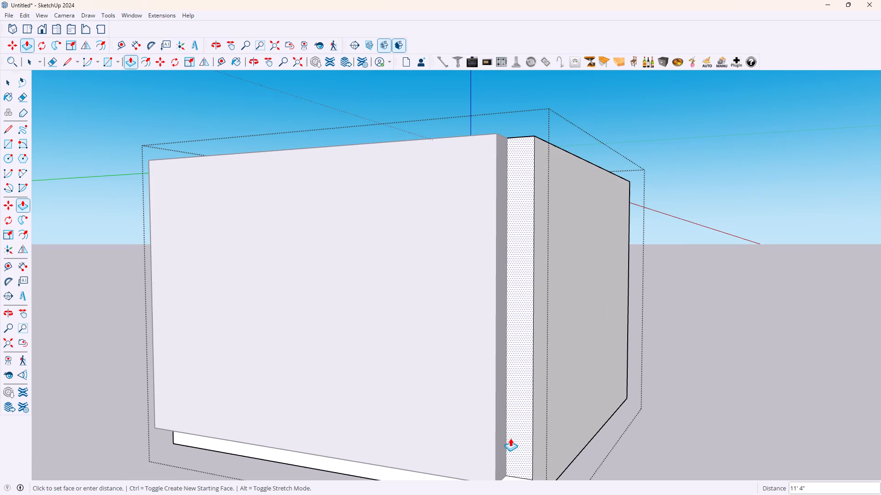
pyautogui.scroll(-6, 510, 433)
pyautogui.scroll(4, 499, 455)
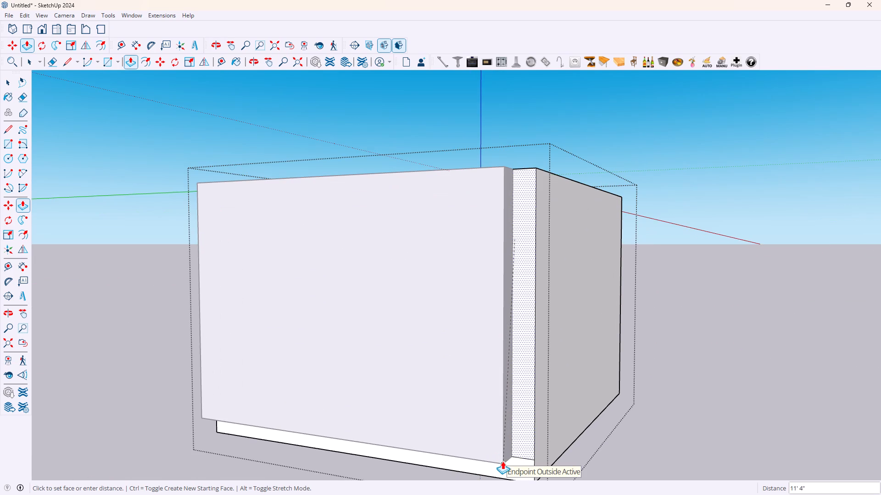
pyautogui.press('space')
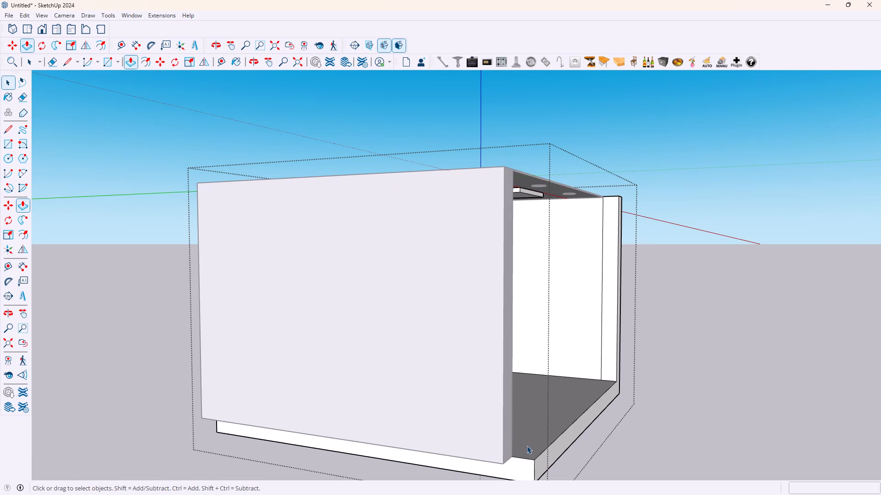
# Extend the floor slab's side face below the first wall 8" outward, flush with that wall's outer face.
pyautogui.press('p')
pyautogui.click(516, 463)
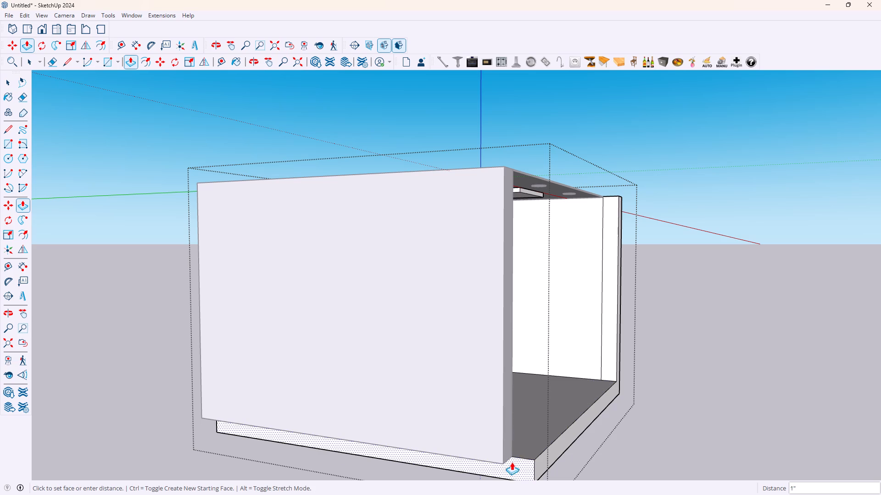
pyautogui.click(501, 461)
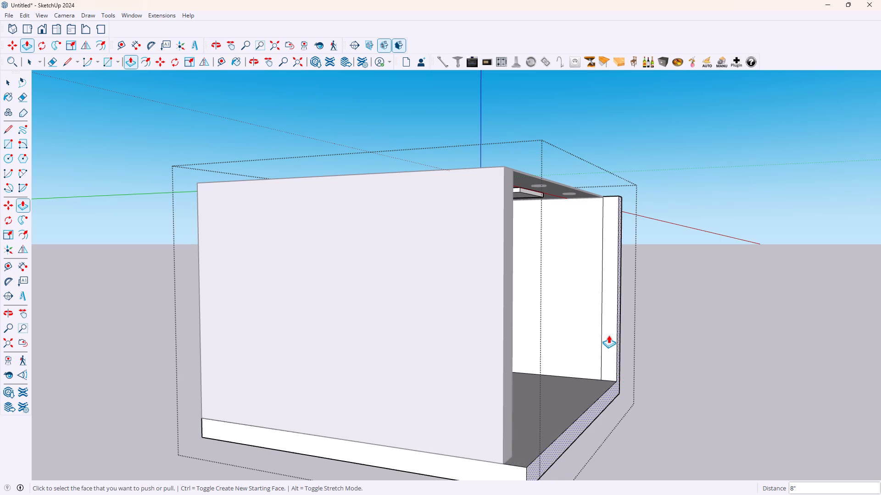
# Pull the narrow strip on the second side wall 12' across the open end to form an end wall flush with the first wall.
pyautogui.click(608, 335)
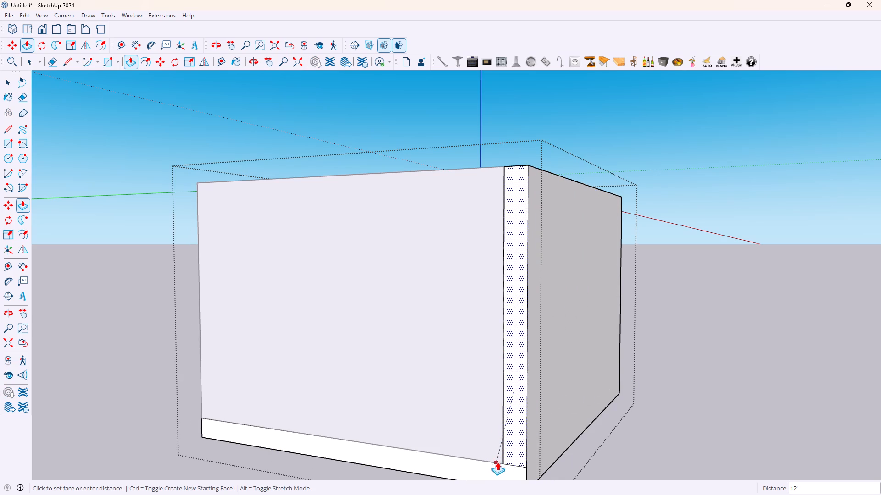
pyautogui.click(500, 462)
# Extend the joined front face of the floor slab and second side wall 8" outward at the remaining open end, and leave the group.
pyautogui.scroll(10, 517, 444)
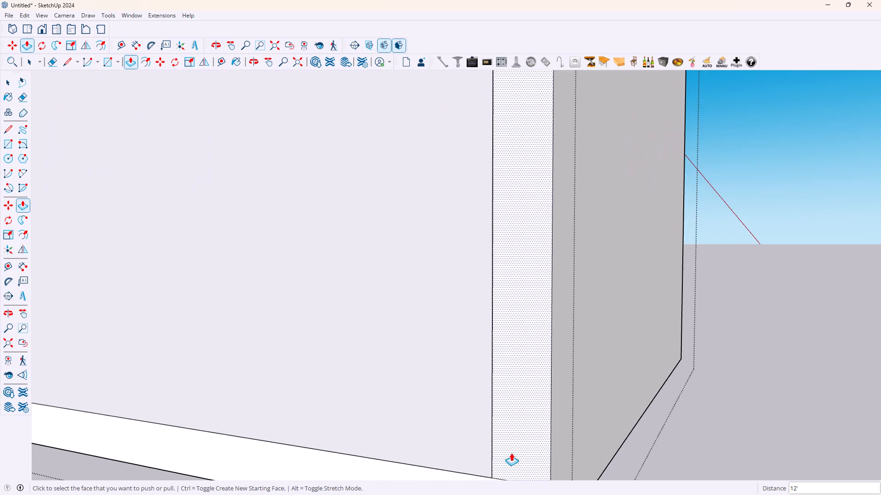
pyautogui.scroll(-17, 511, 452)
pyautogui.moveTo(357, 281); pyautogui.dragTo(558, 278, button='middle')
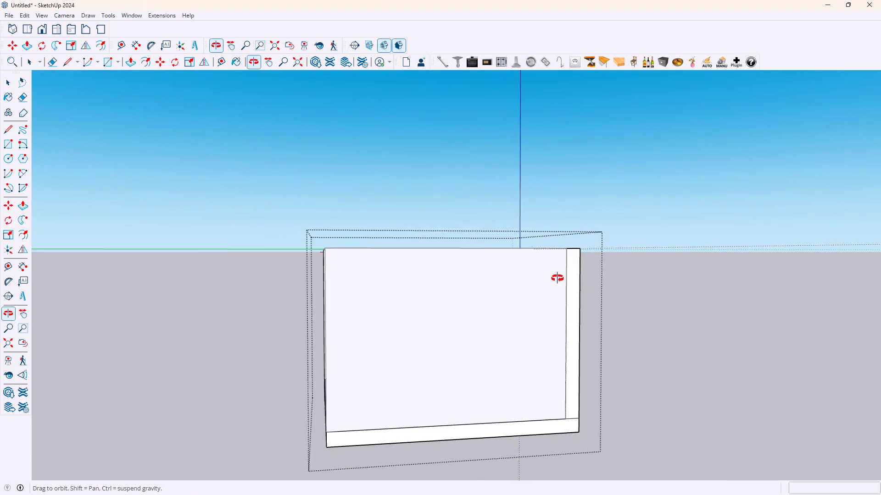
pyautogui.moveTo(558, 278); pyautogui.dragTo(696, 277, button='middle')
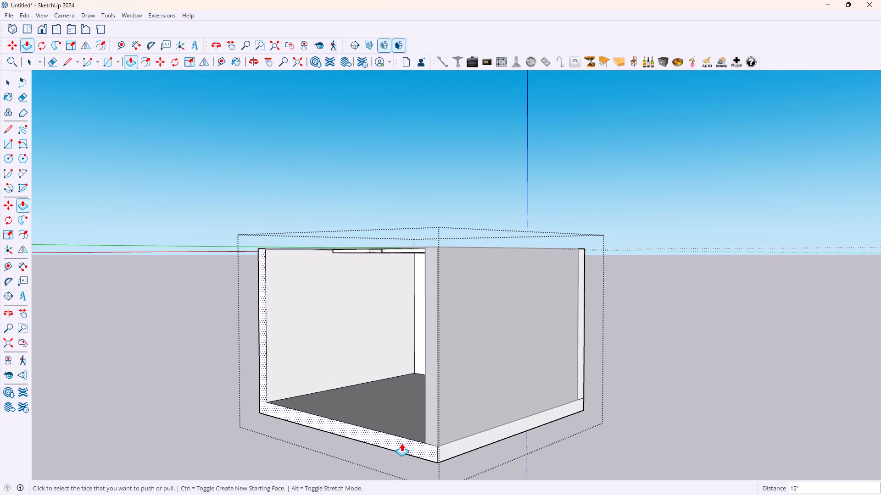
pyautogui.click(401, 443)
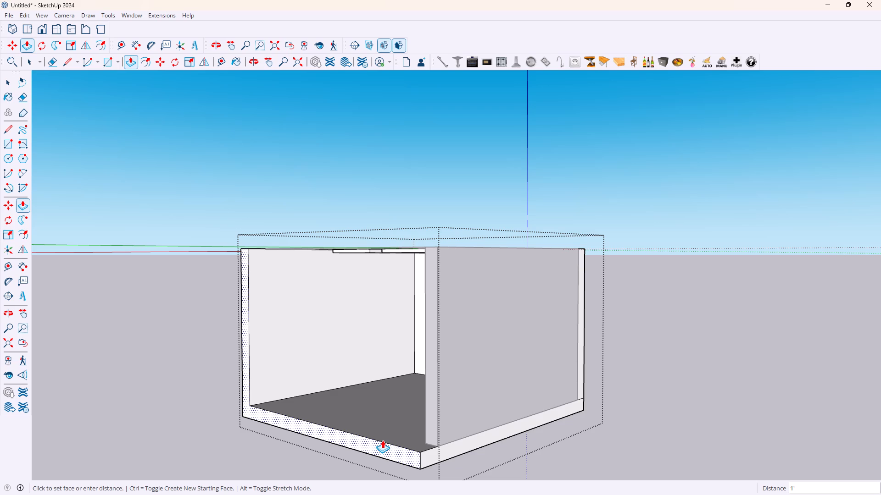
pyautogui.press('8')
pyautogui.press('Return')
pyautogui.press('space')
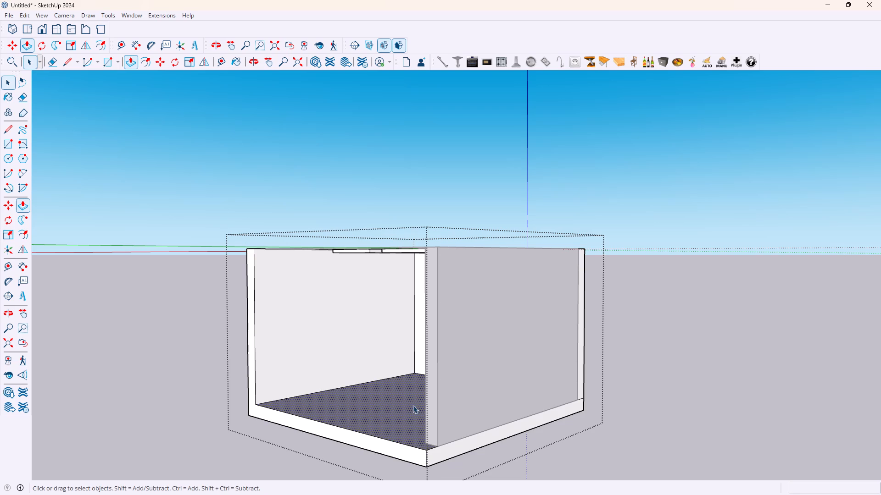
pyautogui.click(428, 393)
pyautogui.click(736, 385)
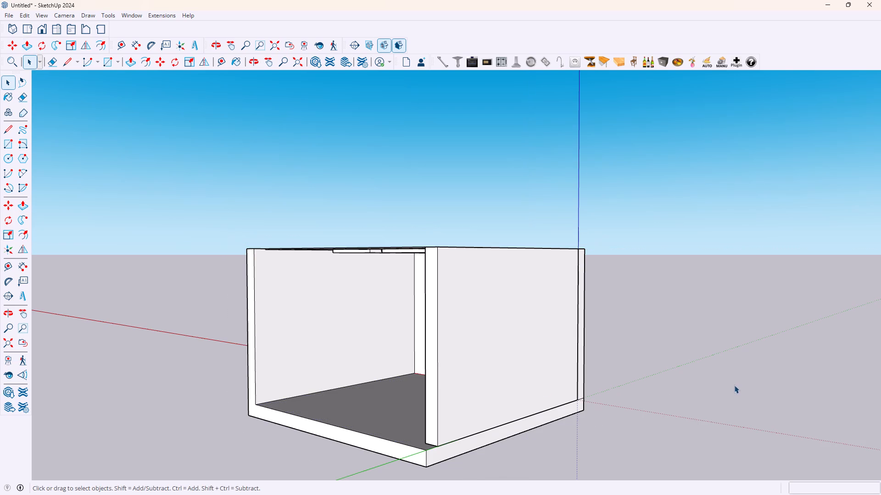
# Push/Pull the first side wall's end face 8" outward to line up with the floor slab's corner.
pyautogui.click(434, 384)
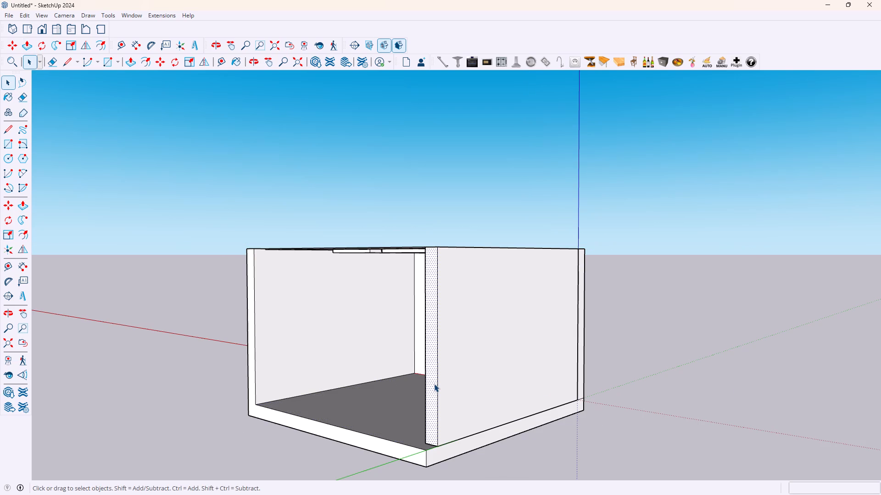
pyautogui.press('p')
pyautogui.click(434, 384)
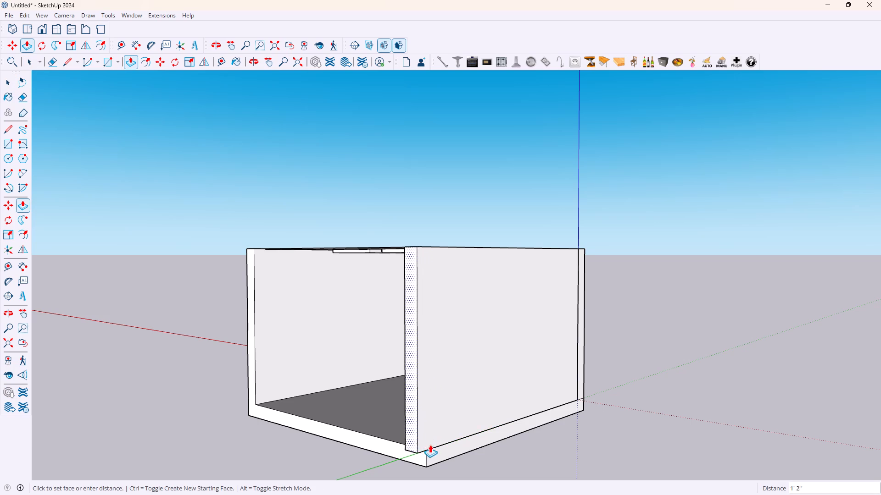
pyautogui.click(429, 450)
# Copy the first side wall's inner vertical edge at the remaining open end 8" inward across its inner face.
pyautogui.moveTo(234, 409); pyautogui.dragTo(240, 411, button='middle')
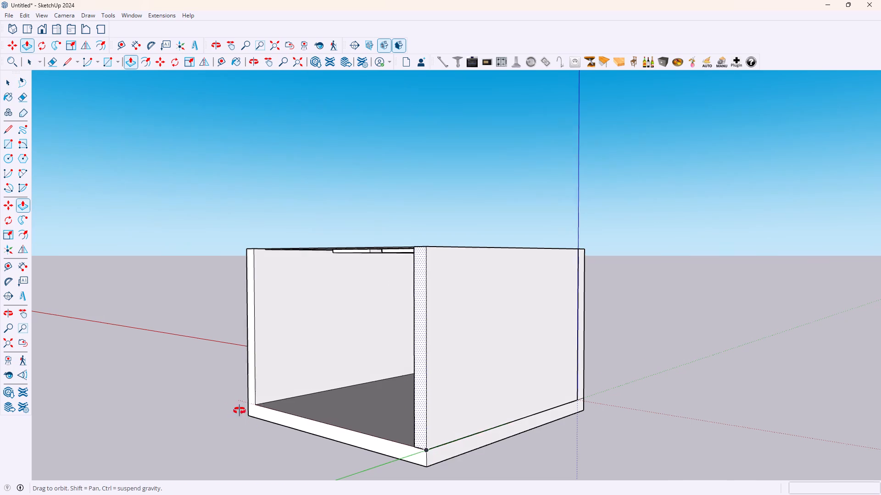
pyautogui.moveTo(240, 411); pyautogui.dragTo(614, 384, button='middle')
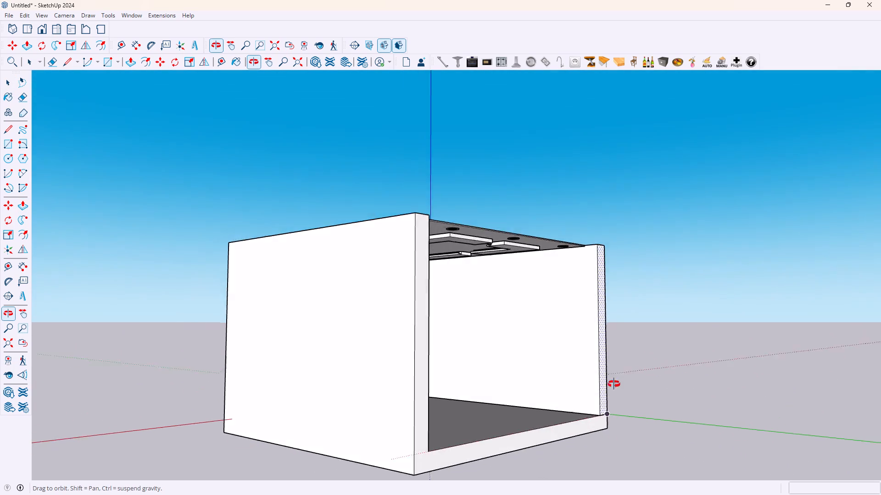
pyautogui.moveTo(614, 384); pyautogui.dragTo(67, 385, button='middle')
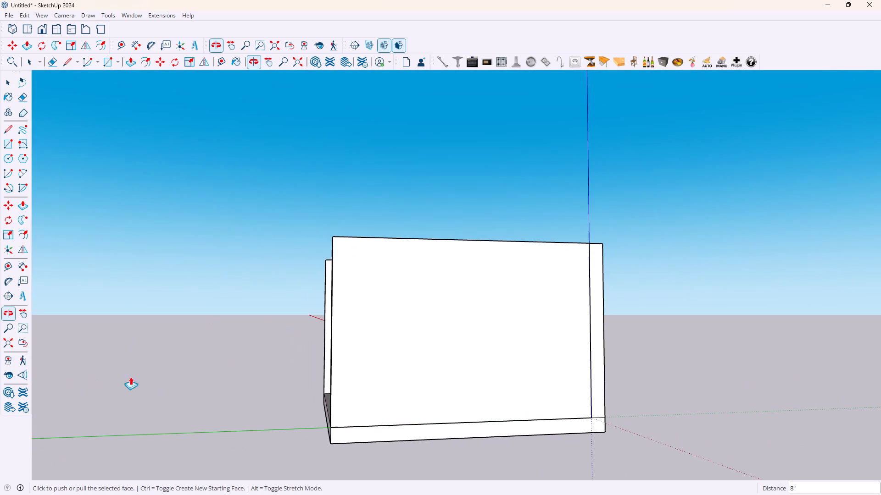
pyautogui.moveTo(539, 371); pyautogui.dragTo(241, 401, button='middle')
pyautogui.moveTo(652, 380); pyautogui.dragTo(472, 390, button='middle')
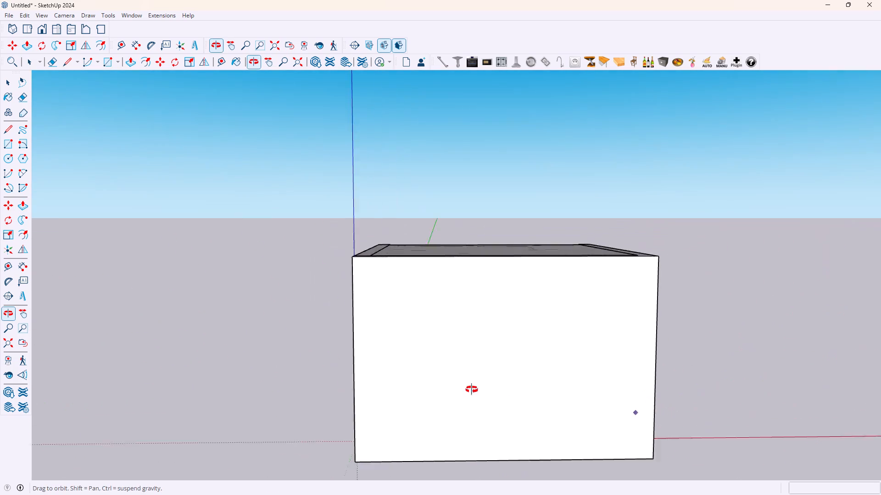
pyautogui.moveTo(472, 390); pyautogui.dragTo(415, 382, button='middle')
pyautogui.moveTo(735, 373); pyautogui.dragTo(504, 386, button='middle')
pyautogui.moveTo(780, 380); pyautogui.dragTo(547, 383, button='middle')
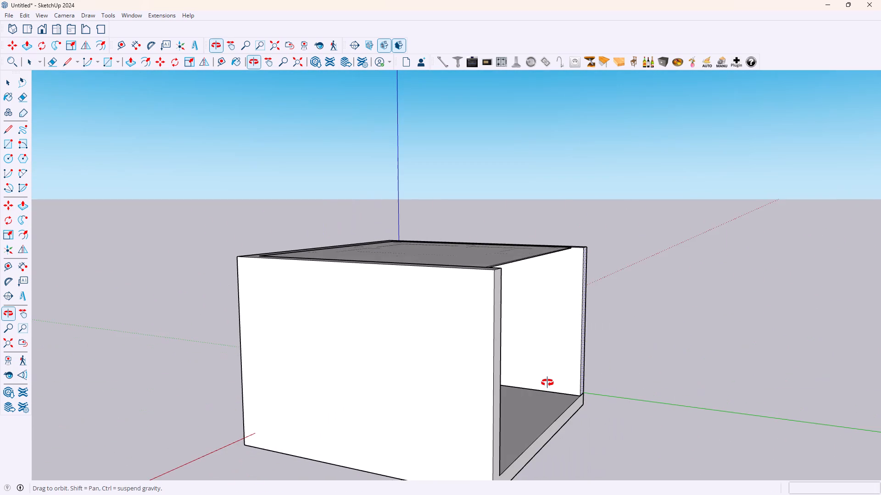
pyautogui.moveTo(547, 383); pyautogui.dragTo(574, 396, button='middle')
pyautogui.scroll(1, 572, 396)
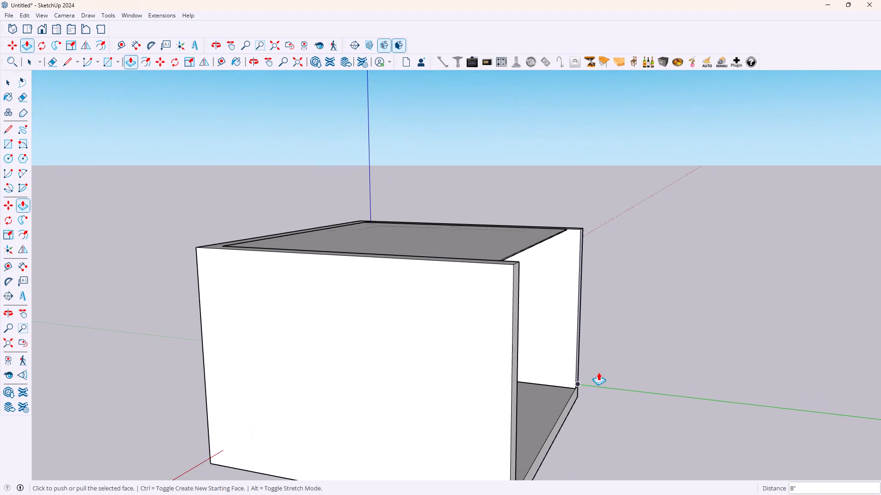
pyautogui.scroll(7, 599, 371)
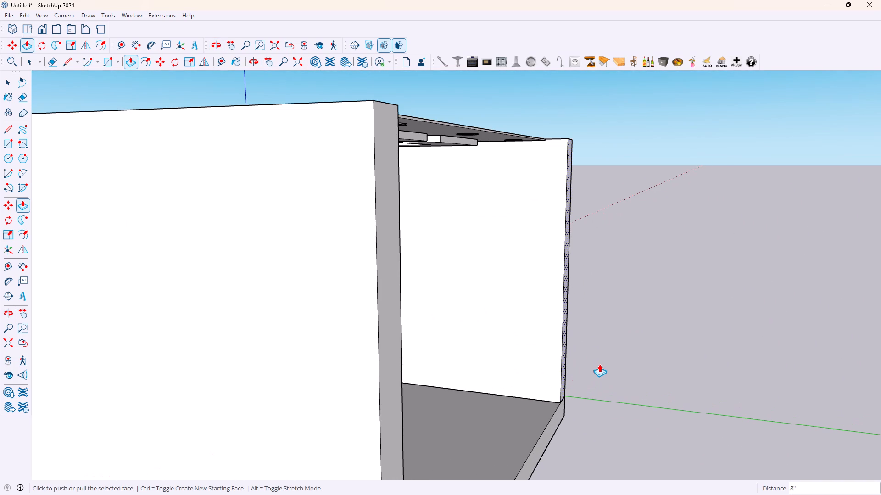
pyautogui.press('m')
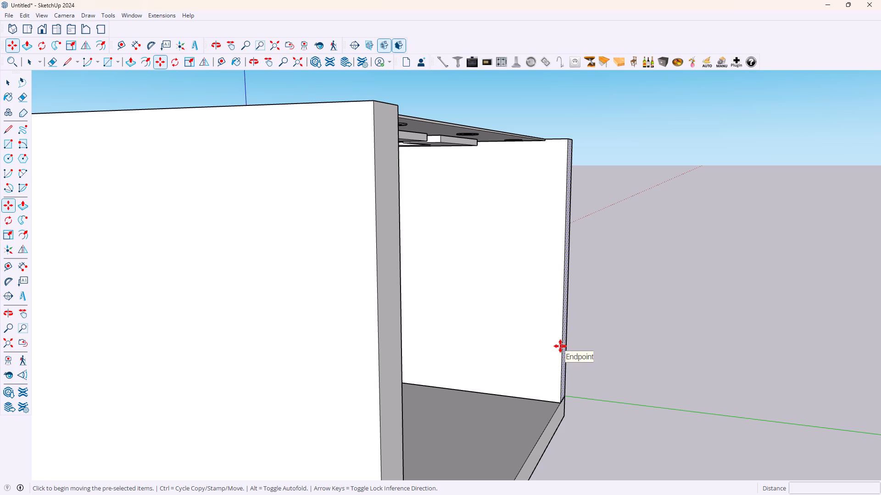
pyautogui.click(560, 346)
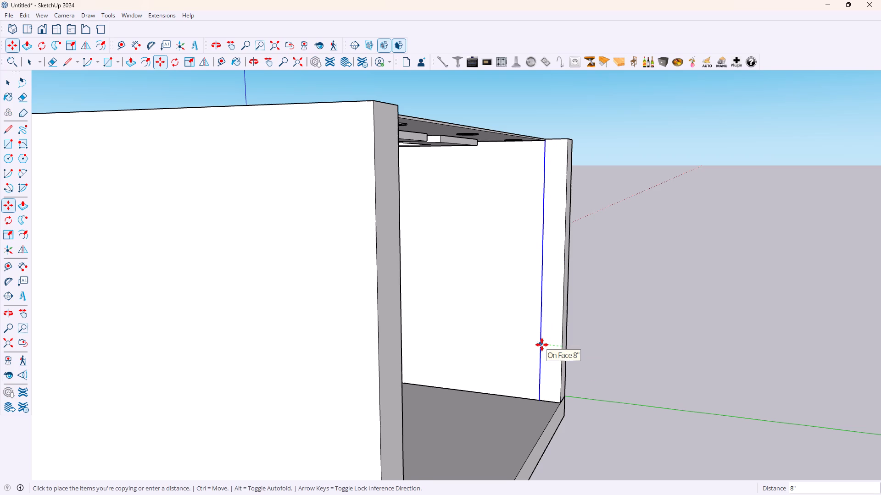
pyautogui.click(542, 345)
# Push/Pull the 8" strip on the first side wall 12' across the remaining open end to form the closing wall.
pyautogui.press('p')
pyautogui.click(554, 344)
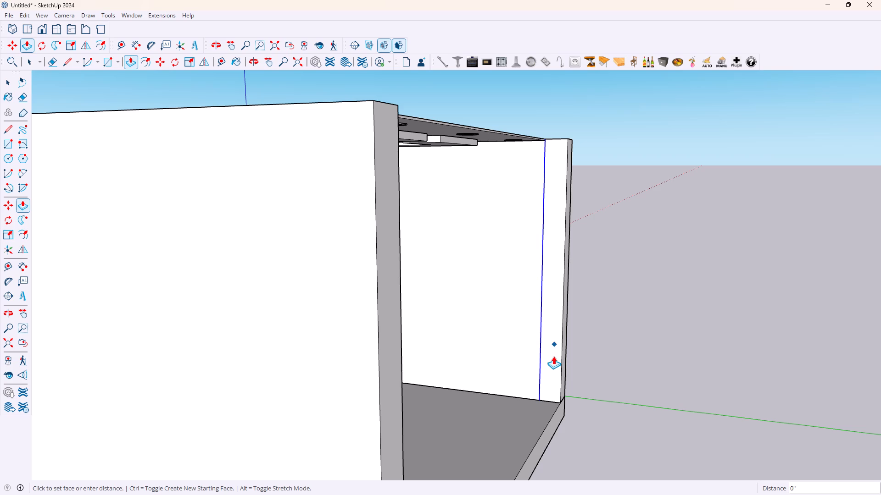
pyautogui.press('Escape')
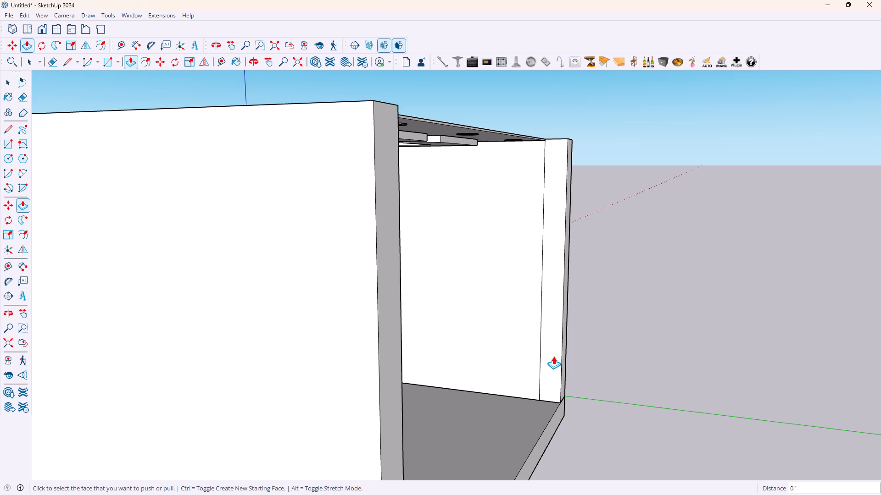
pyautogui.click(553, 356)
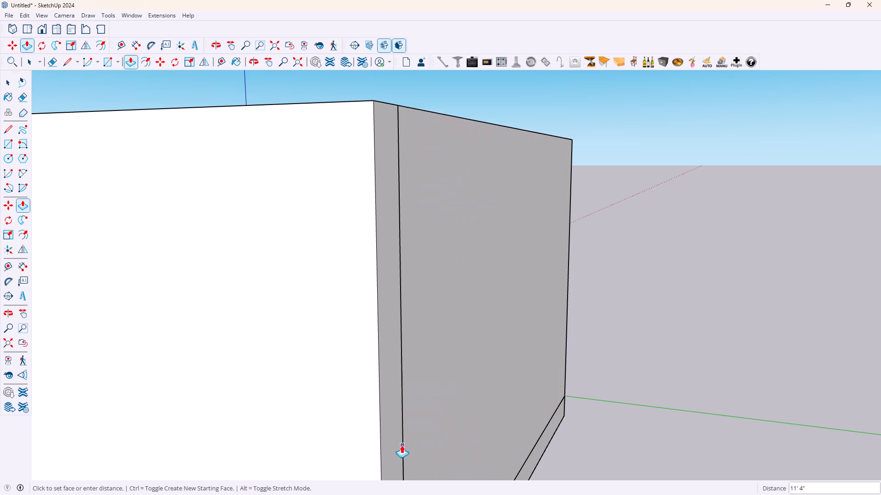
pyautogui.scroll(-6, 388, 436)
pyautogui.scroll(1, 383, 428)
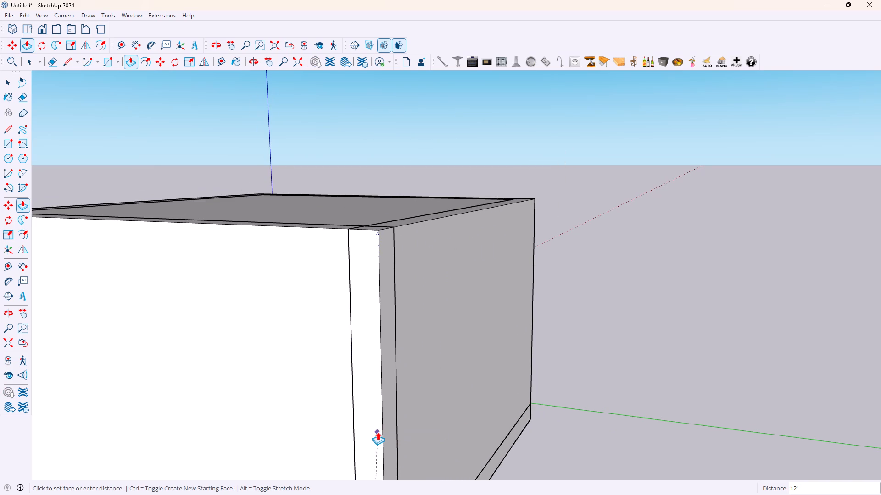
pyautogui.click(378, 432)
pyautogui.scroll(-3, 390, 330)
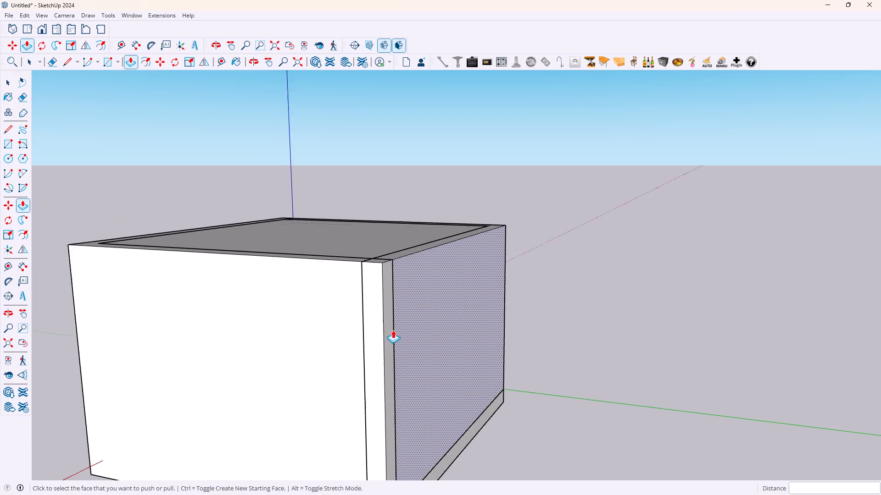
pyautogui.scroll(-9, 393, 330)
pyautogui.scroll(10, 397, 362)
pyautogui.scroll(-4, 394, 385)
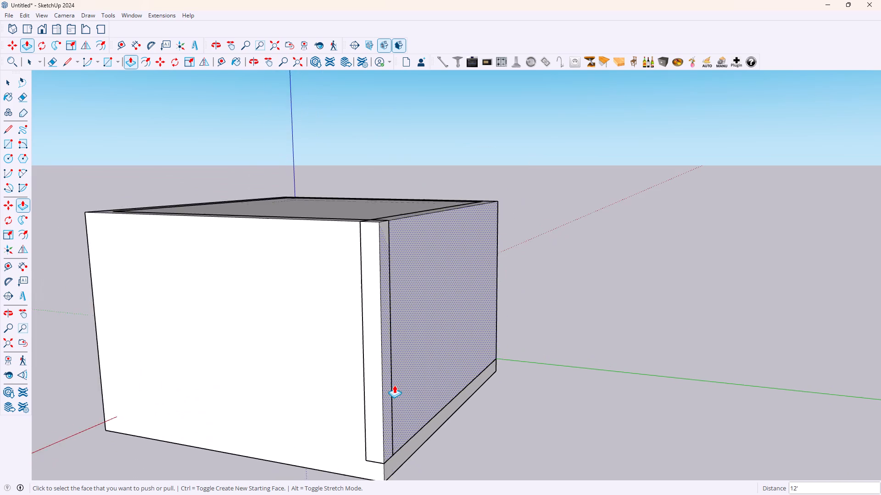
pyautogui.scroll(-4, 394, 385)
pyautogui.press('space')
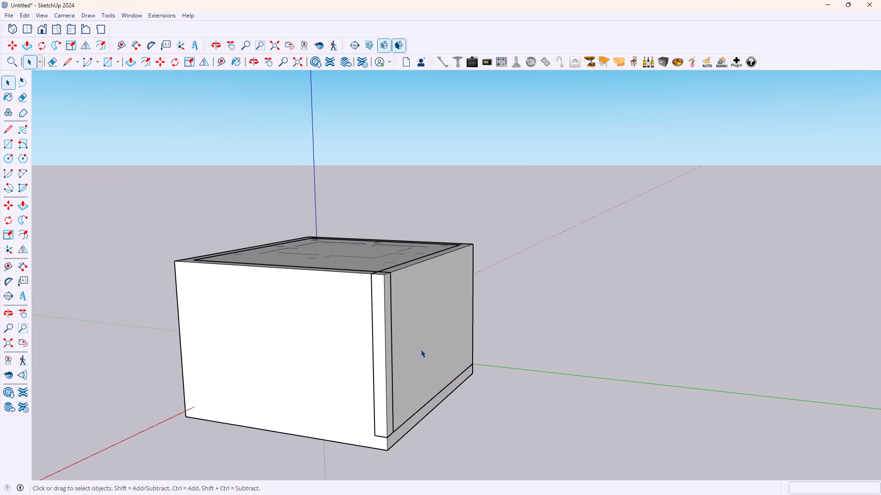
# Examine the enclosed room from outside, checking the new closing wall and its corners with the adjoining walls.
pyautogui.scroll(-3, 421, 349)
pyautogui.scroll(5, 429, 352)
pyautogui.click(429, 356)
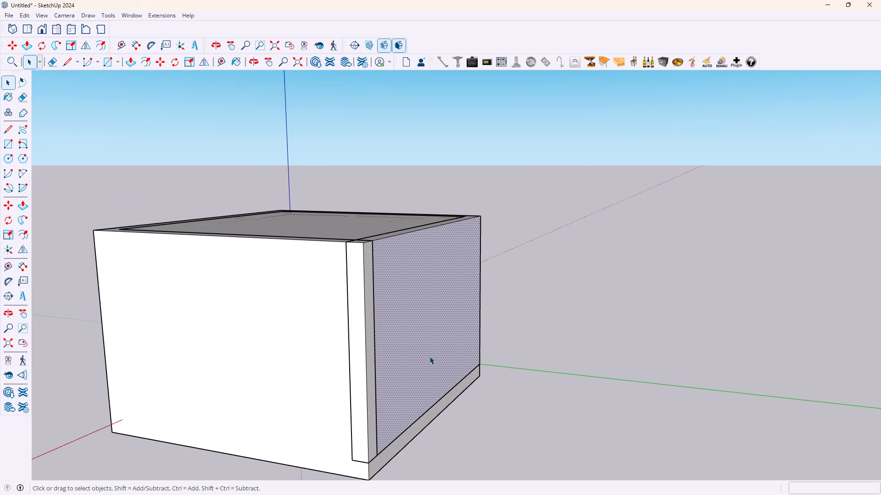
pyautogui.scroll(-3, 429, 357)
pyautogui.moveTo(424, 322); pyautogui.dragTo(414, 333, button='middle')
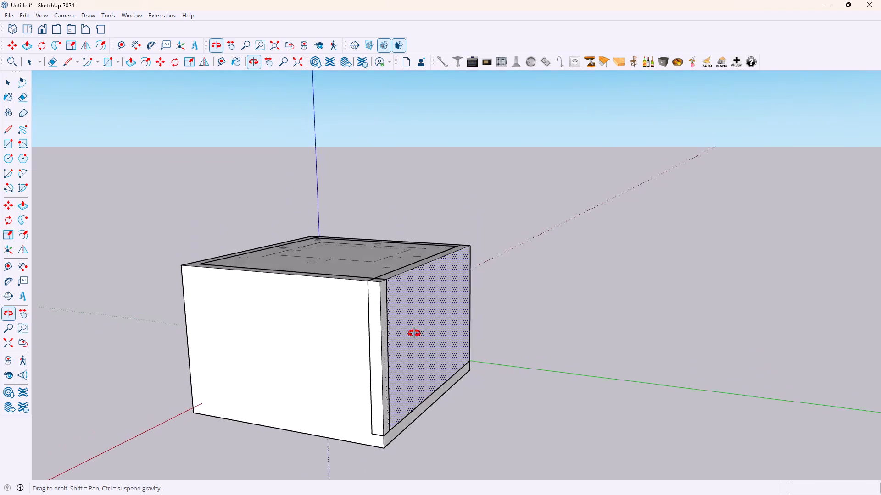
pyautogui.moveTo(414, 333); pyautogui.dragTo(248, 380, button='middle')
pyautogui.scroll(3, 455, 311)
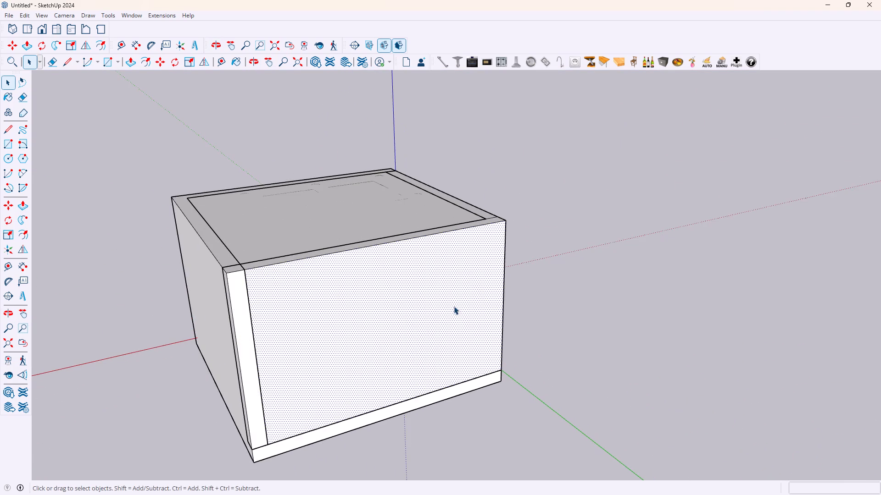
pyautogui.moveTo(454, 306); pyautogui.dragTo(637, 294, button='middle')
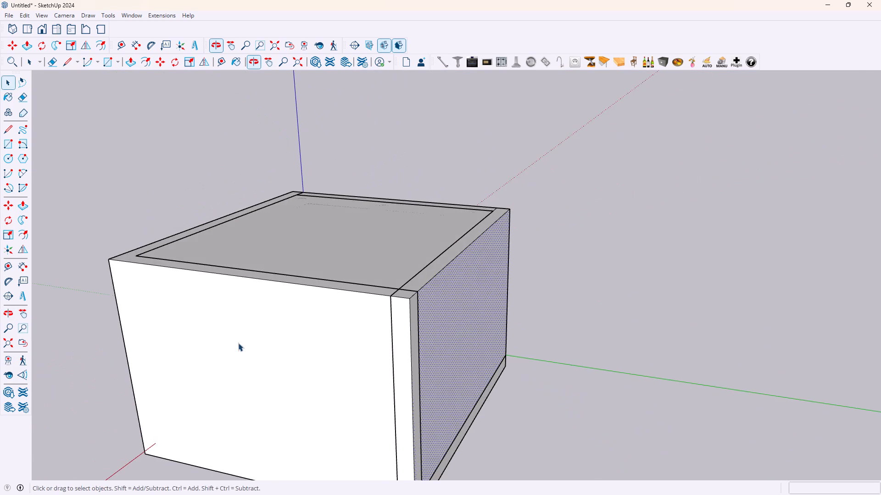
# Draw an 8" line across the wall top from the inner corner to the outer edge of the adjoining side wall.
pyautogui.moveTo(238, 343); pyautogui.dragTo(633, 334, button='middle')
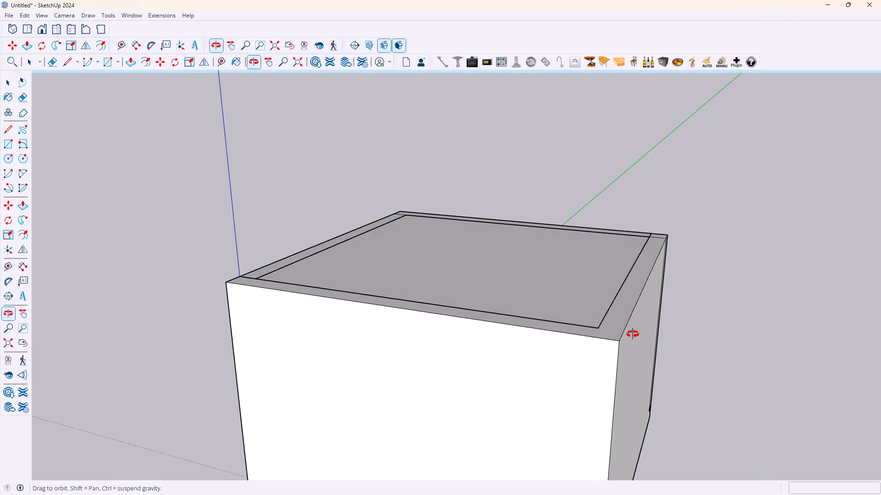
pyautogui.moveTo(633, 334); pyautogui.dragTo(652, 341, button='middle')
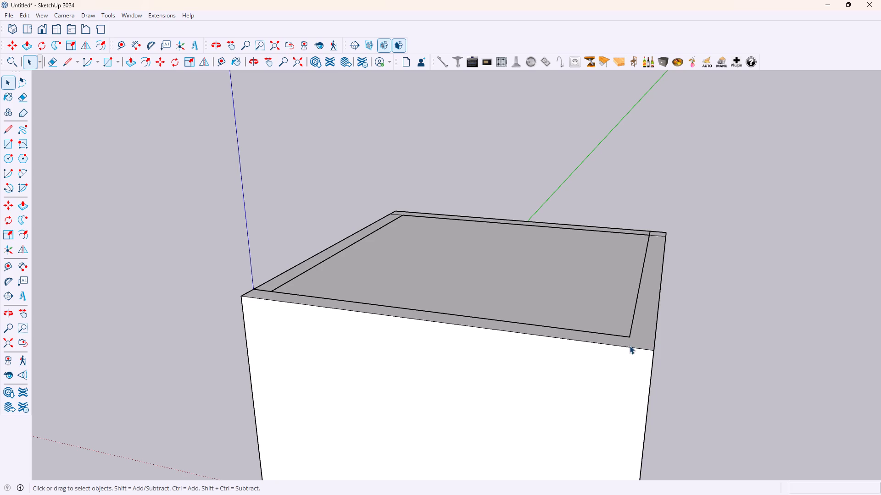
pyautogui.press('l')
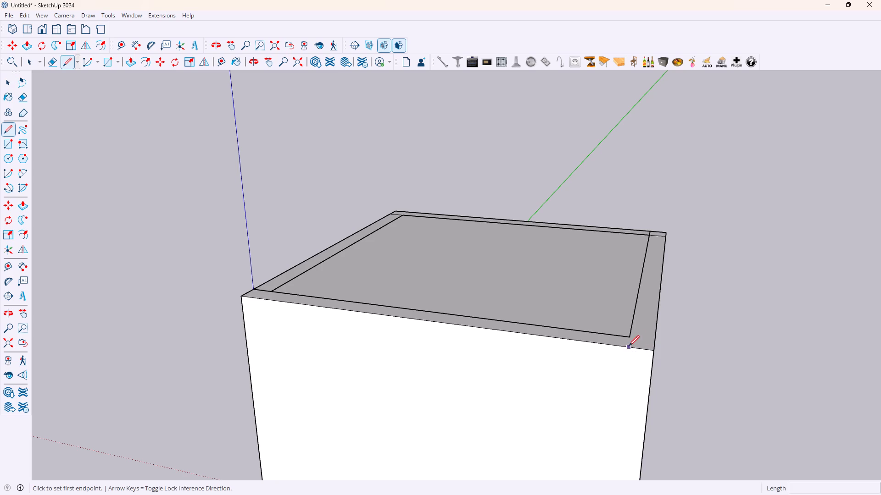
pyautogui.click(631, 338)
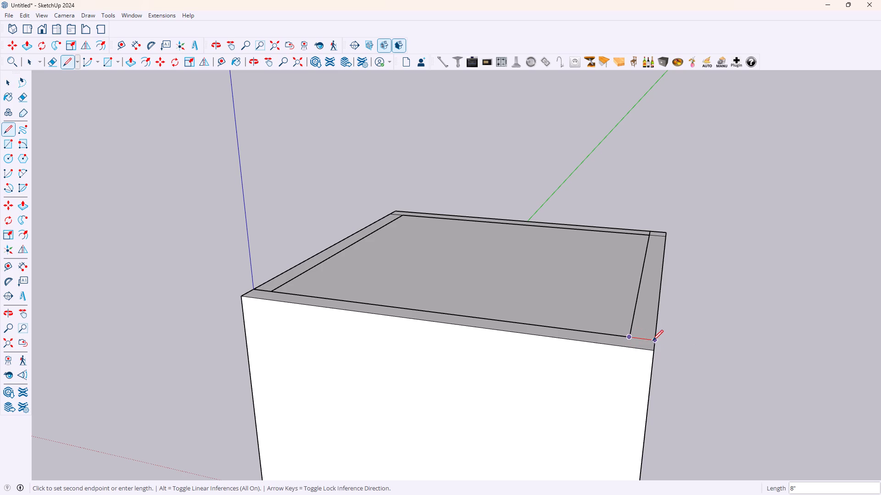
pyautogui.click(652, 341)
pyautogui.scroll(-3, 347, 274)
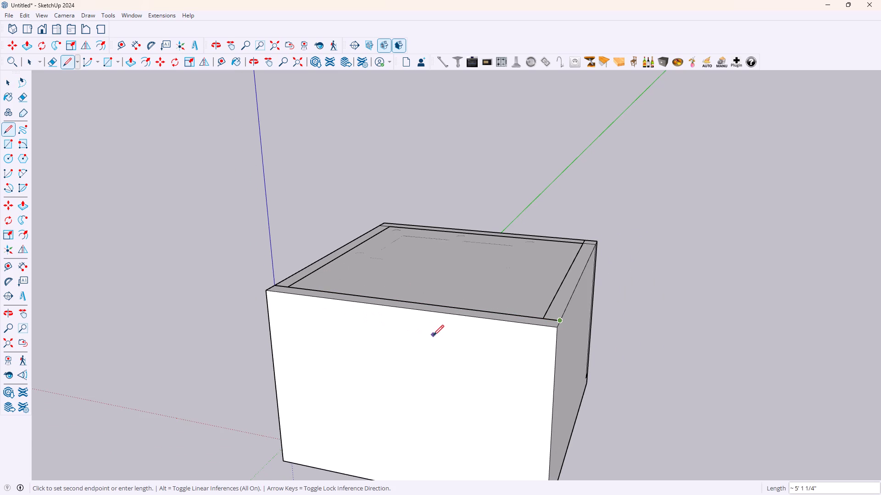
pyautogui.press('space')
# Inside the floor and wall group, draw the same 8" line across the wall top at that corner, and leave the group.
pyautogui.scroll(2, 407, 361)
pyautogui.click(409, 362)
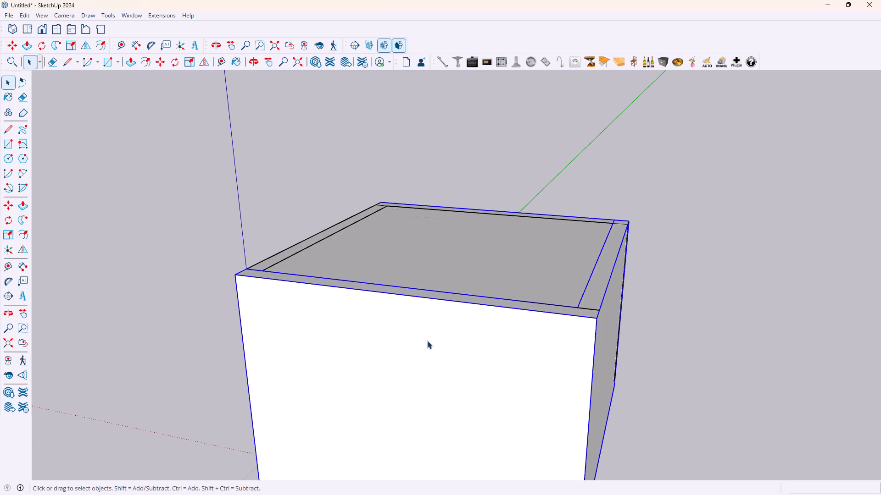
pyautogui.tripleClick(438, 336)
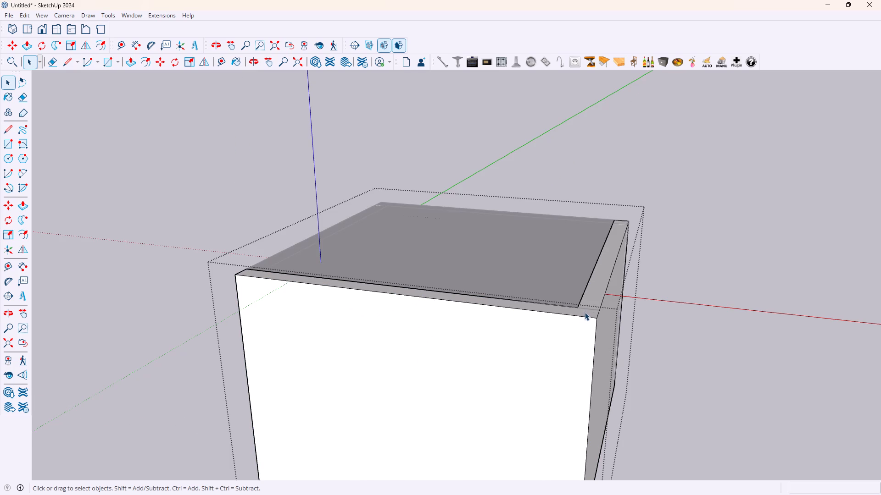
pyautogui.scroll(18, 584, 312)
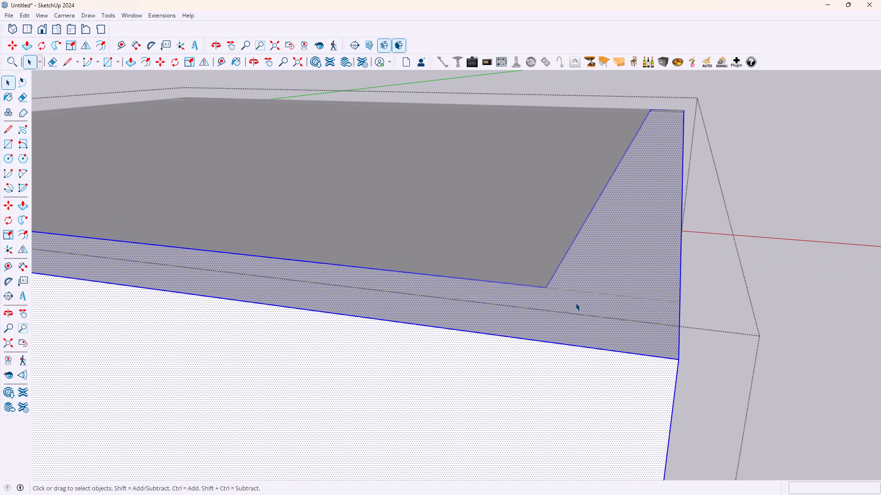
pyautogui.press('l')
pyautogui.click(547, 287)
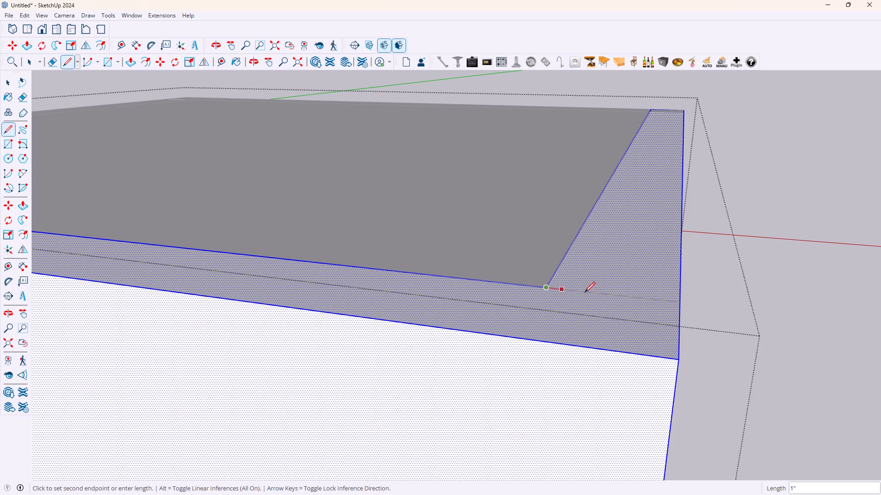
pyautogui.click(677, 302)
pyautogui.scroll(-3, 654, 297)
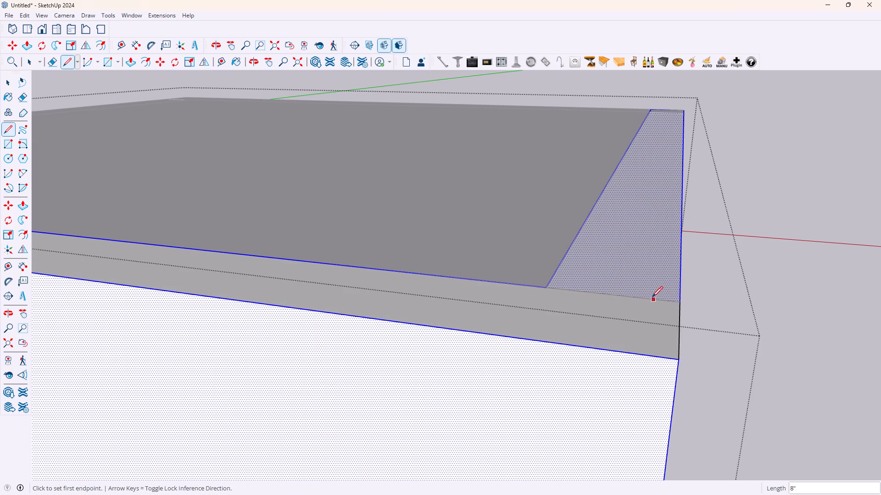
pyautogui.scroll(-8, 652, 297)
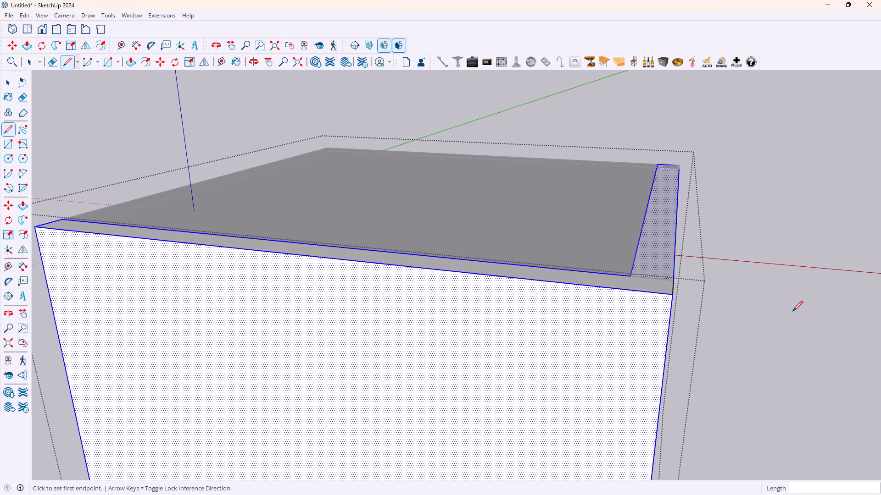
pyautogui.click(789, 312)
pyautogui.press('space')
pyautogui.click(782, 312)
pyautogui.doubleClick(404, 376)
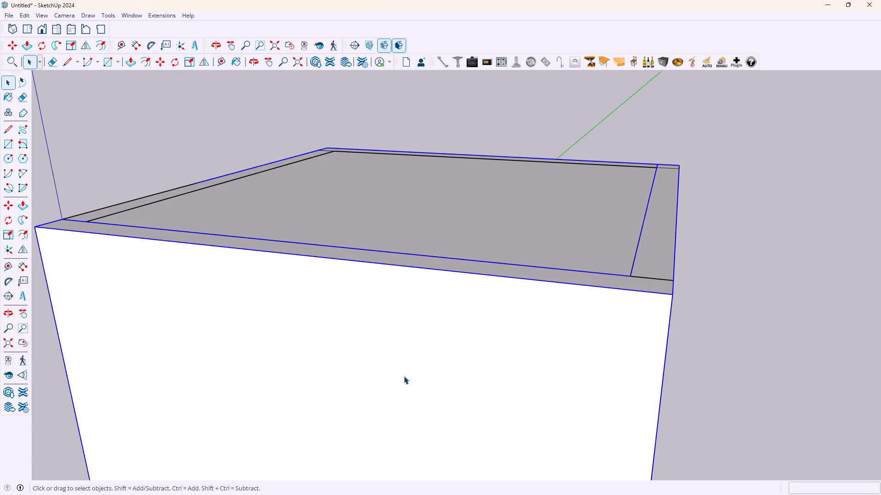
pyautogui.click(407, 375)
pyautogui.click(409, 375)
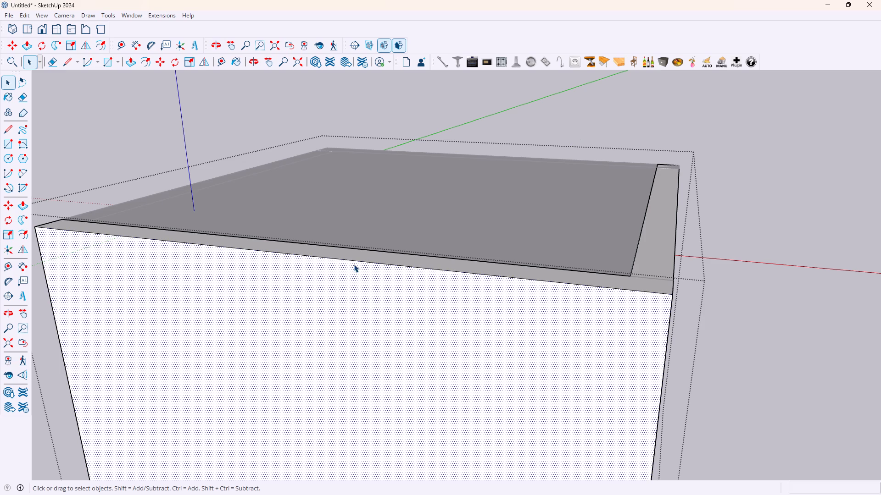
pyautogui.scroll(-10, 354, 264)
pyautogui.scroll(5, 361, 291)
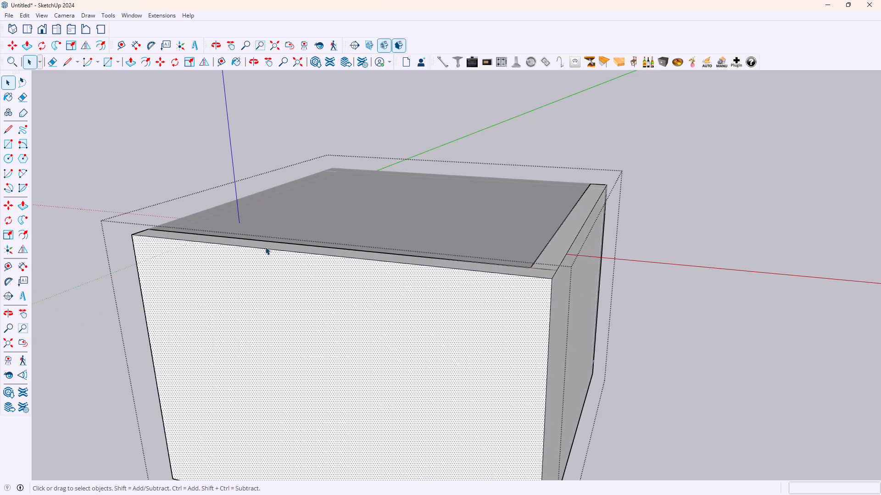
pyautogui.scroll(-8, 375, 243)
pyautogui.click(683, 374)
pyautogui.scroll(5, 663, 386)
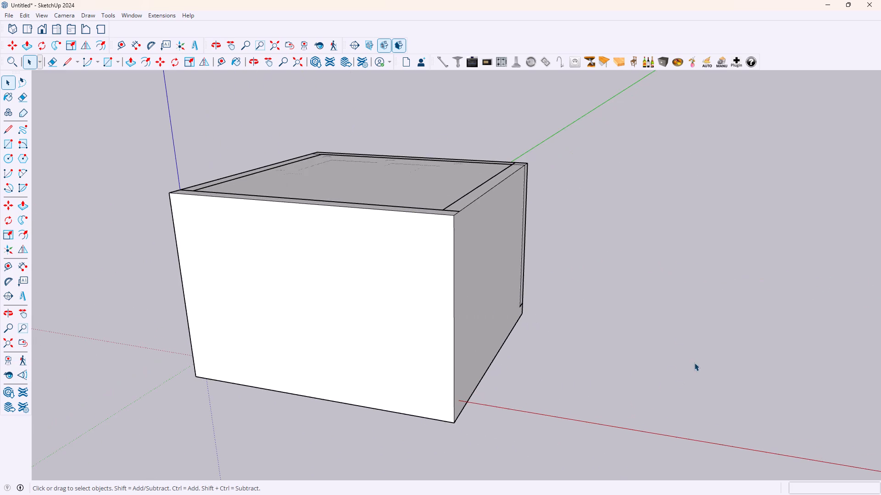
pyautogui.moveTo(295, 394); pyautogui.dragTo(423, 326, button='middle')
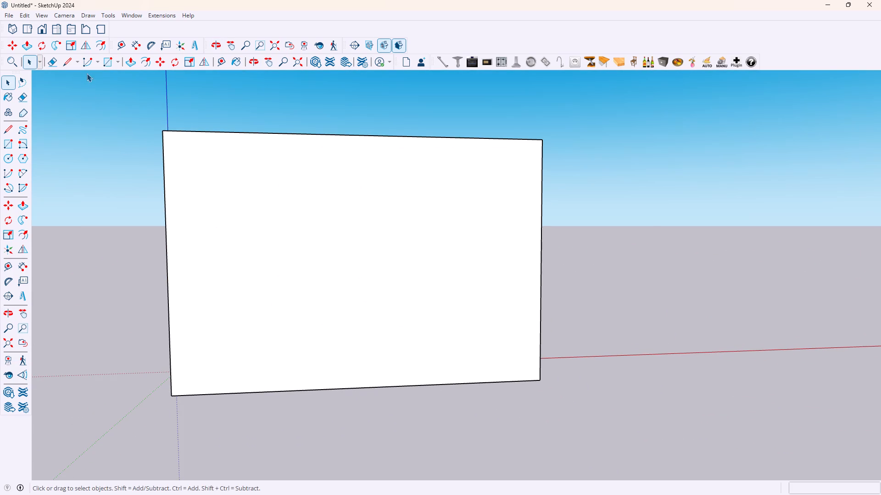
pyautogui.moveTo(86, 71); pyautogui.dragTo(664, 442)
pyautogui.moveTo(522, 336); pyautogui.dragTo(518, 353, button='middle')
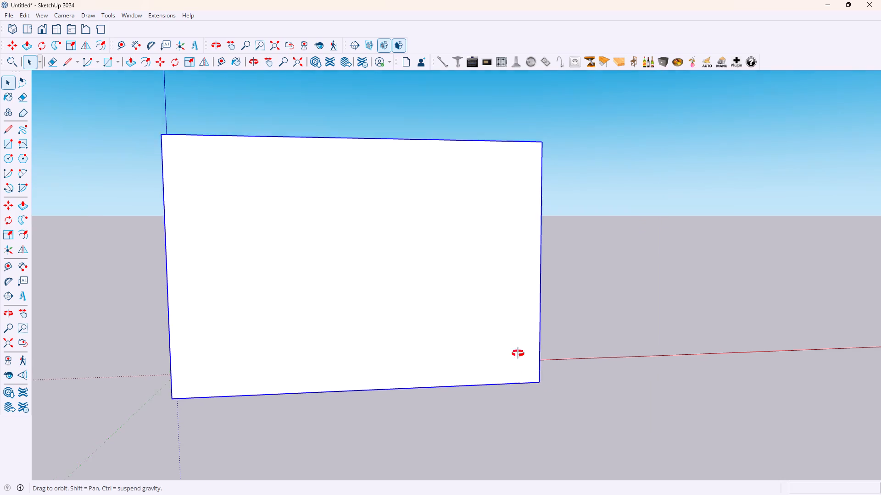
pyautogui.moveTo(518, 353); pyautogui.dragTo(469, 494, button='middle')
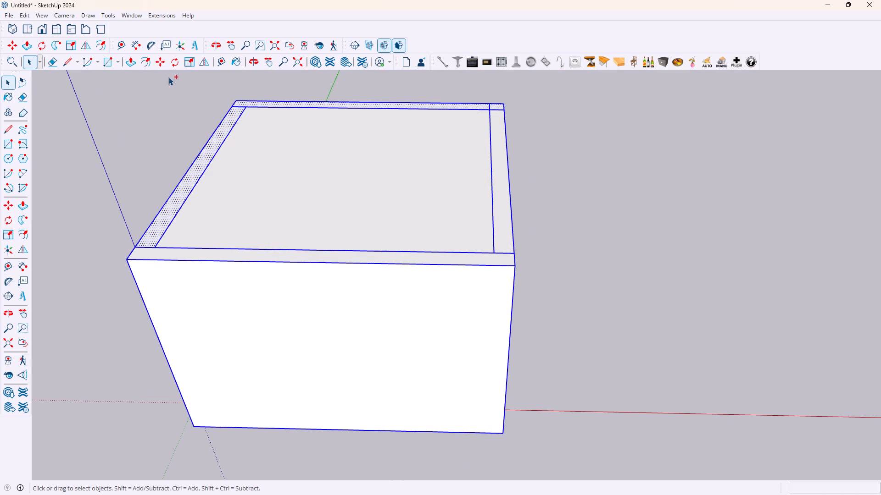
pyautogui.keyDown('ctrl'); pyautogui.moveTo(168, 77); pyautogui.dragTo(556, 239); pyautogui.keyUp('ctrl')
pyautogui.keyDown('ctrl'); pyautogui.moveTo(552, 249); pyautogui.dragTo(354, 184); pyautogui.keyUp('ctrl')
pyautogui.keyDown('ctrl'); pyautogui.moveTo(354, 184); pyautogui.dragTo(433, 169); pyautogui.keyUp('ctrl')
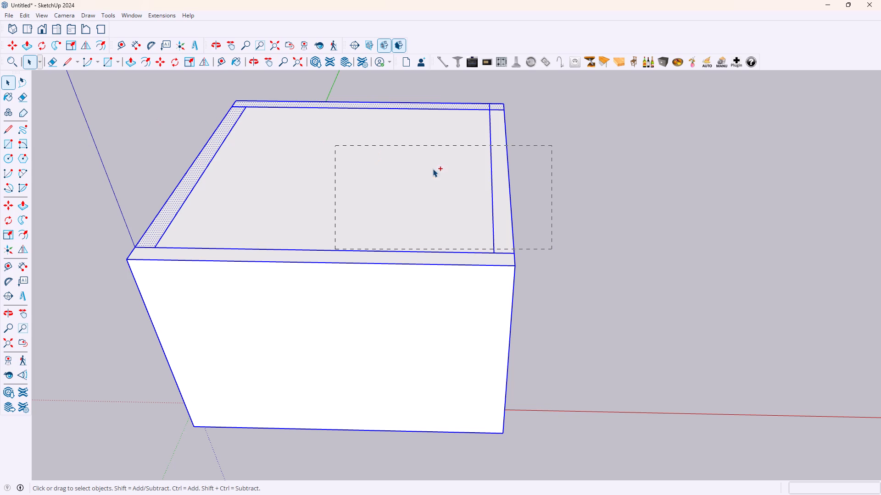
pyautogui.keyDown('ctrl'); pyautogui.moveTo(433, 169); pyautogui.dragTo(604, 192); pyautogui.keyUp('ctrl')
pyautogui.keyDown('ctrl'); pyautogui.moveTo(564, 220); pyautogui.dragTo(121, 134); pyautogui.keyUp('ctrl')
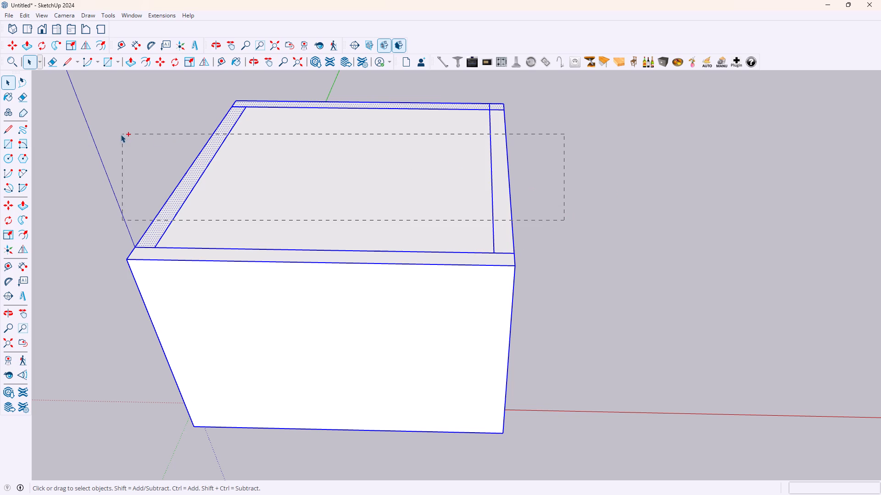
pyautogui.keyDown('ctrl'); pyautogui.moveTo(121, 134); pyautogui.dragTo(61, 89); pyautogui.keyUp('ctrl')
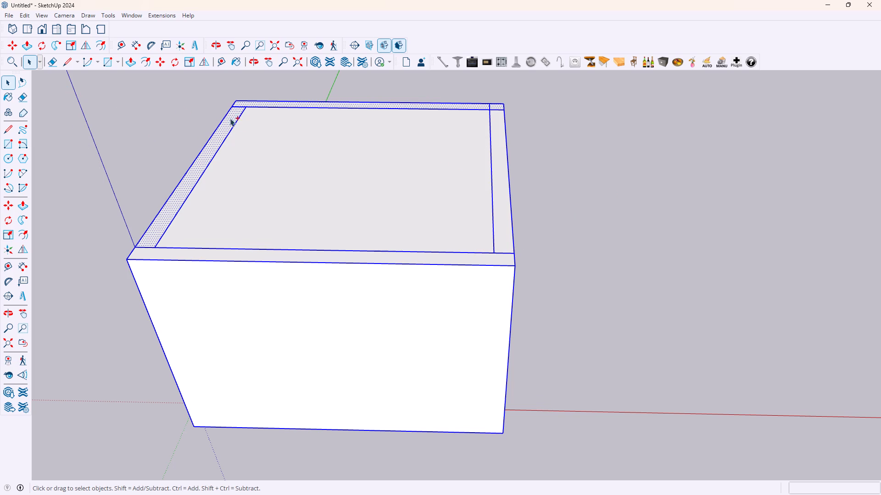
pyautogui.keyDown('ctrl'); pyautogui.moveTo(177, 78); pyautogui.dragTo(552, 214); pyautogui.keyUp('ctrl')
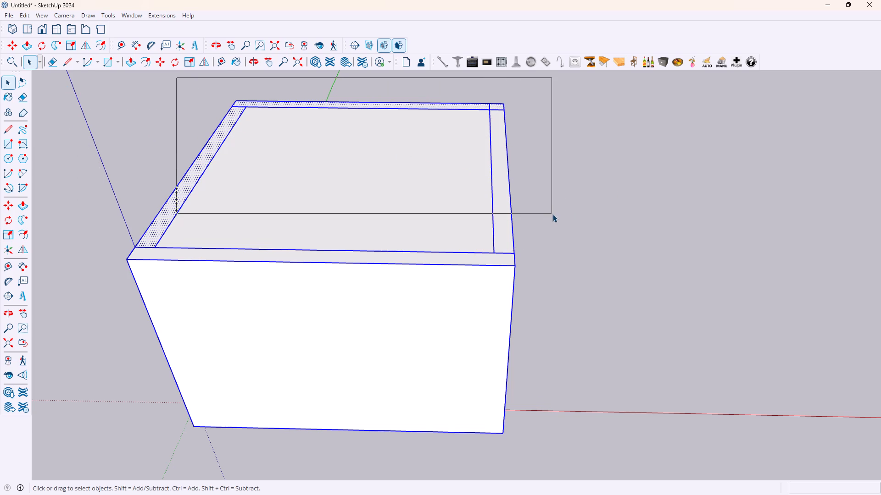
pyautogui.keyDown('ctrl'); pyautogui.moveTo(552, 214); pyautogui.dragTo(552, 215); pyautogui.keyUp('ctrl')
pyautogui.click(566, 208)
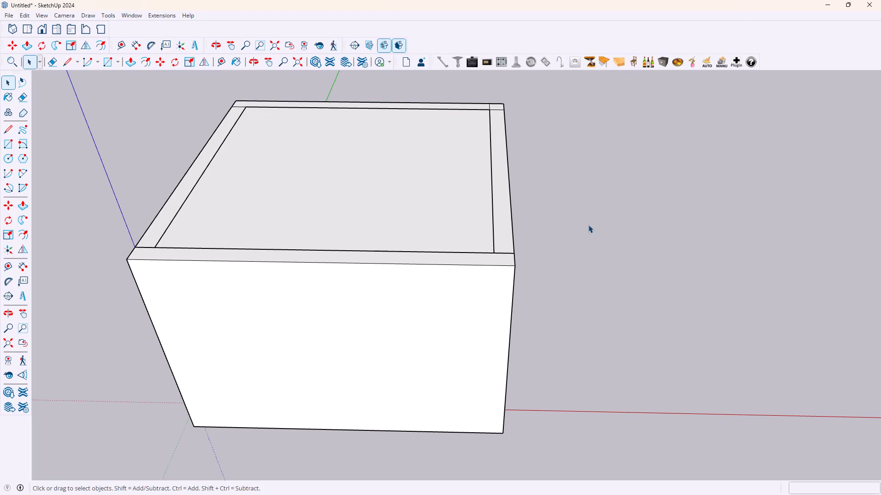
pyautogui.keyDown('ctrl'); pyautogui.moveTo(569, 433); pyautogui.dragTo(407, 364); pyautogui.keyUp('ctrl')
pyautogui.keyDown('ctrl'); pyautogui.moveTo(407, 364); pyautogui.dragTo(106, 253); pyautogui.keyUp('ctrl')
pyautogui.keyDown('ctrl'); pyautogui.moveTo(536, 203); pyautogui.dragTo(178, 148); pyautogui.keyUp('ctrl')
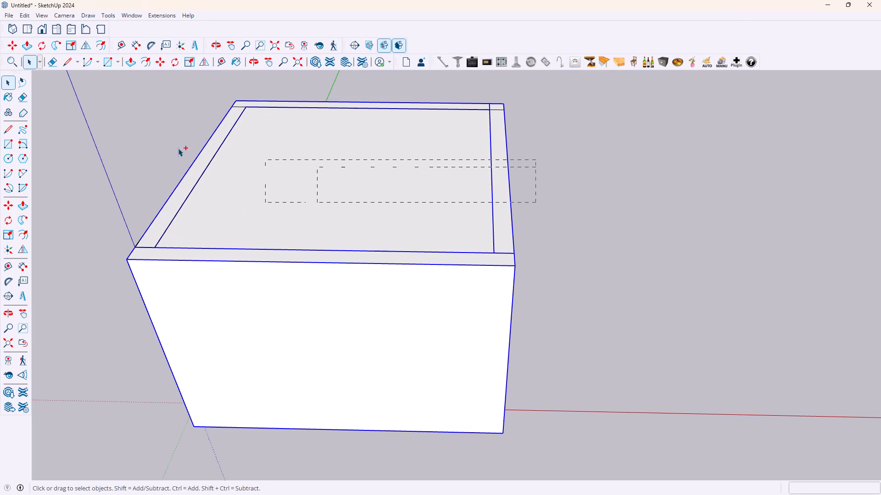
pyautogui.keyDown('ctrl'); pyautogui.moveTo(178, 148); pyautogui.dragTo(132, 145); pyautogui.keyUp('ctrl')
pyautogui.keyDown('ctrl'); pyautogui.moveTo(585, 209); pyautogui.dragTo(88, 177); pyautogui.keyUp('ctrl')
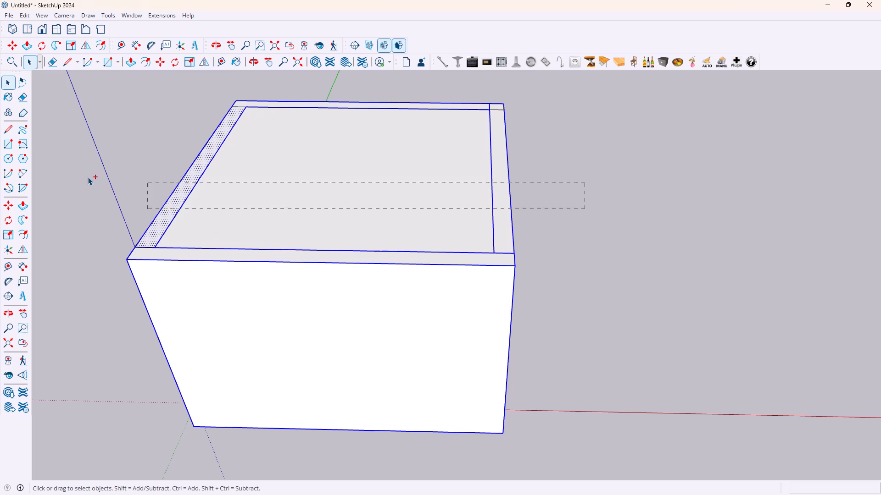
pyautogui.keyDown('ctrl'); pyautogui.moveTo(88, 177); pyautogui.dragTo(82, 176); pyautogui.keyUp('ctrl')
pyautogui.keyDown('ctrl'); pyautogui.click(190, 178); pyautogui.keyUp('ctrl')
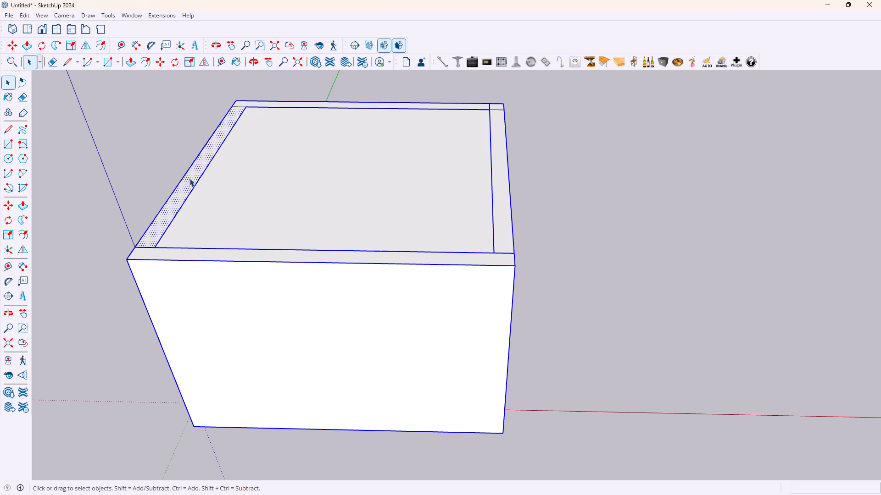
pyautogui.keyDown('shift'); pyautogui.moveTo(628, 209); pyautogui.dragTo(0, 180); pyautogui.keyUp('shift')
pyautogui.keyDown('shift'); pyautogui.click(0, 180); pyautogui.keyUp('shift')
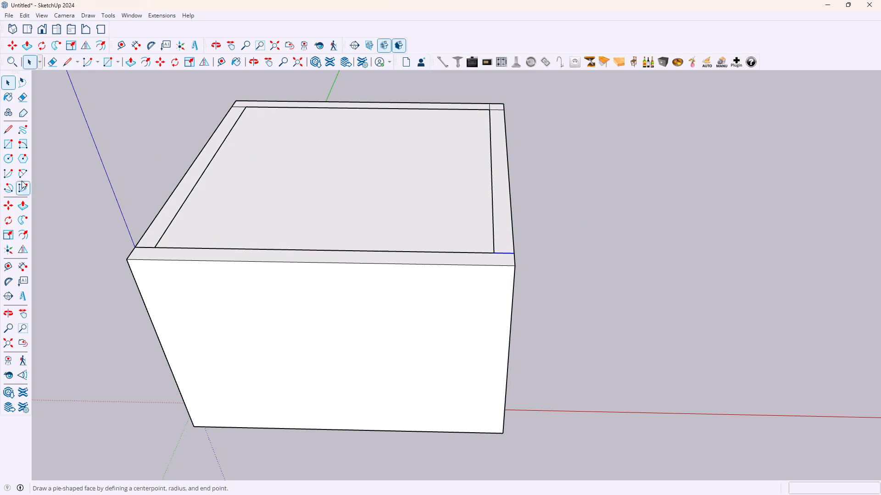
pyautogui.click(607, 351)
# Inside the floor and wall group, draw an 8" vertical line extending the closing wall's inner edge down across the slab edge.
pyautogui.scroll(-3, 575, 310)
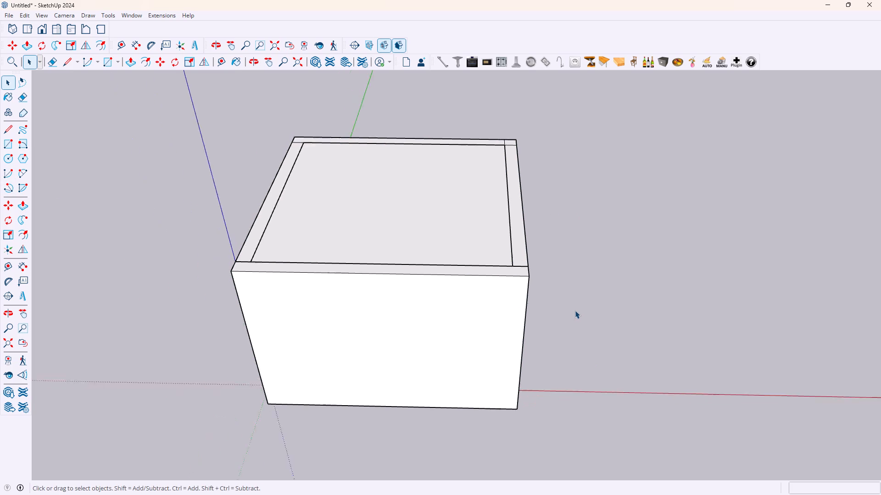
pyautogui.scroll(-2, 575, 310)
pyautogui.click(421, 324)
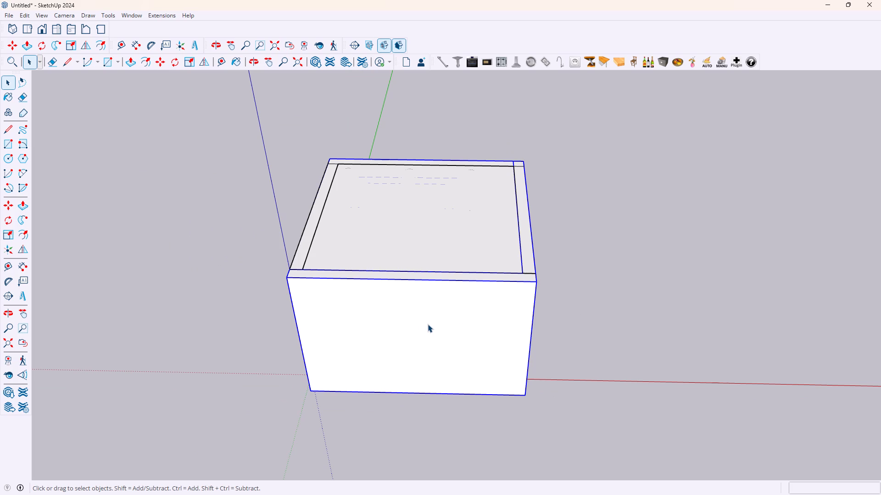
pyautogui.doubleClick(429, 322)
pyautogui.click(429, 322)
pyautogui.click(429, 322)
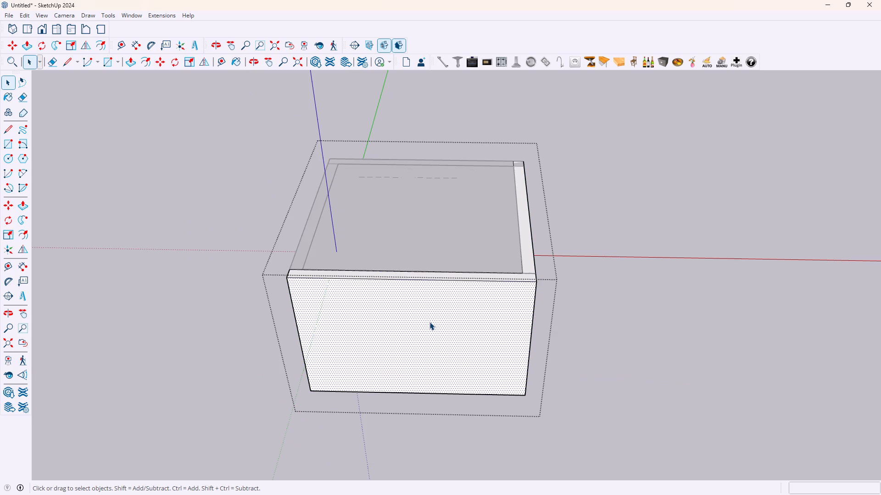
pyautogui.moveTo(327, 269); pyautogui.dragTo(343, 127, button='middle')
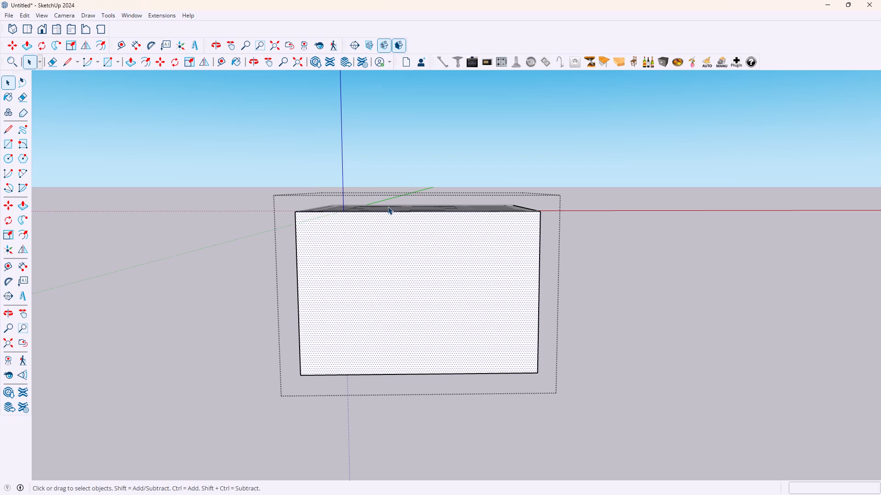
pyautogui.moveTo(484, 343); pyautogui.dragTo(725, 333, button='middle')
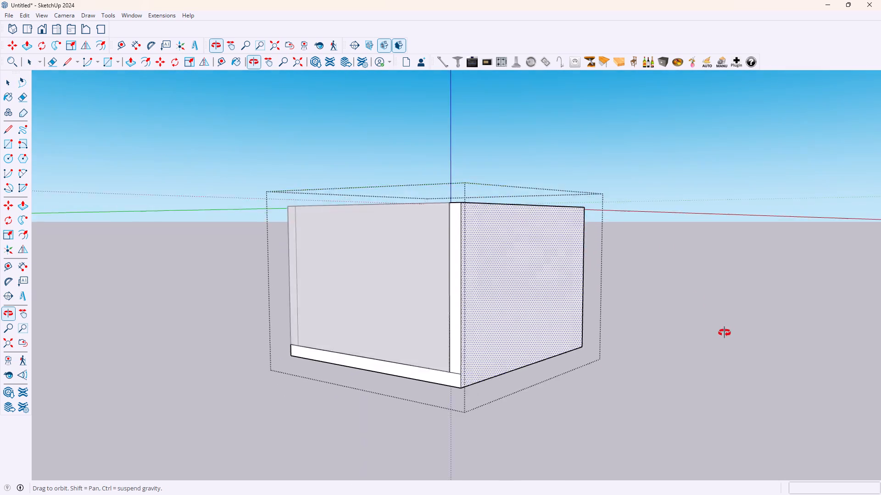
pyautogui.moveTo(725, 333); pyautogui.dragTo(730, 335, button='middle')
pyautogui.scroll(4, 607, 369)
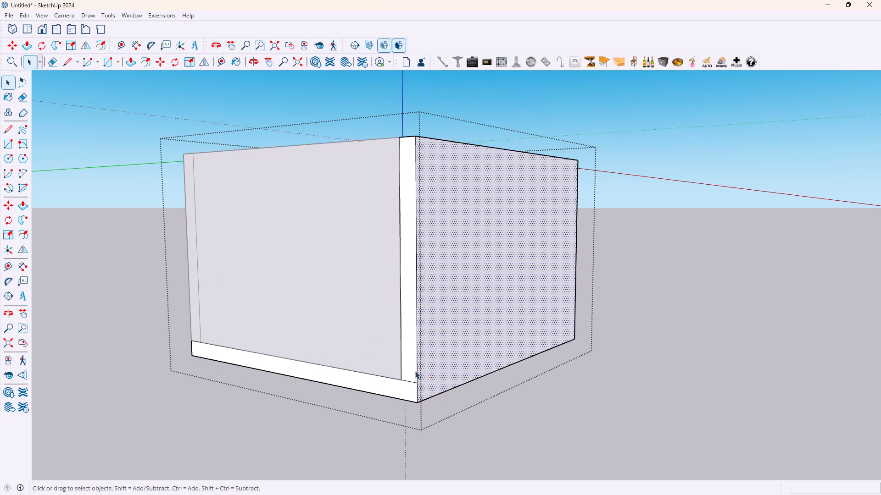
pyautogui.keyDown('ctrl'); pyautogui.click(407, 358); pyautogui.keyUp('ctrl')
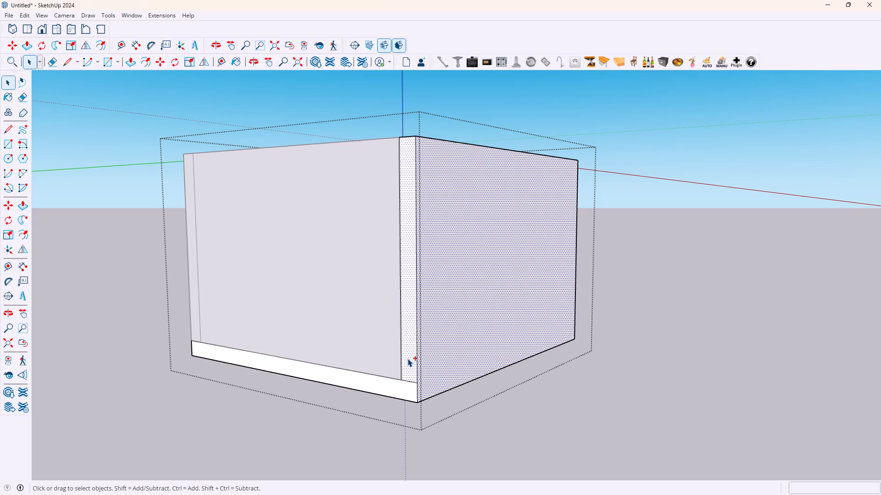
pyautogui.press('l')
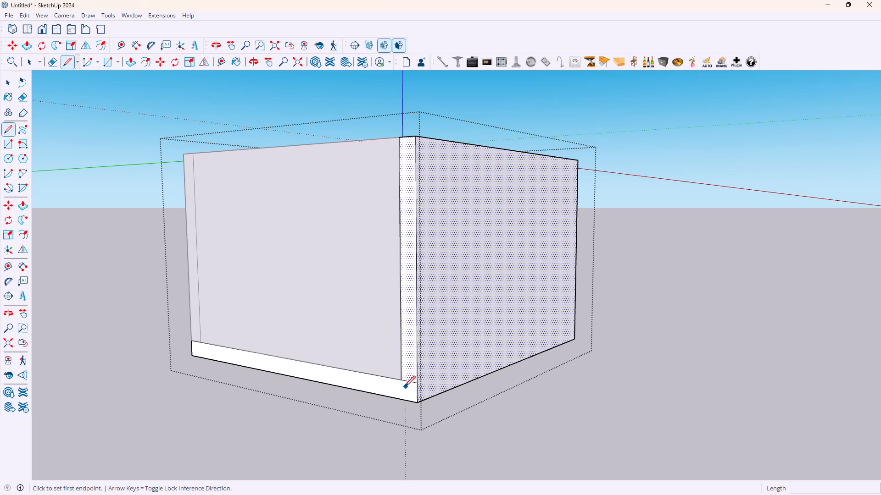
pyautogui.click(402, 381)
pyautogui.click(401, 403)
# Erase the short horizontal line separating the closing wall's end strip from the slab edge below it.
pyautogui.press('e')
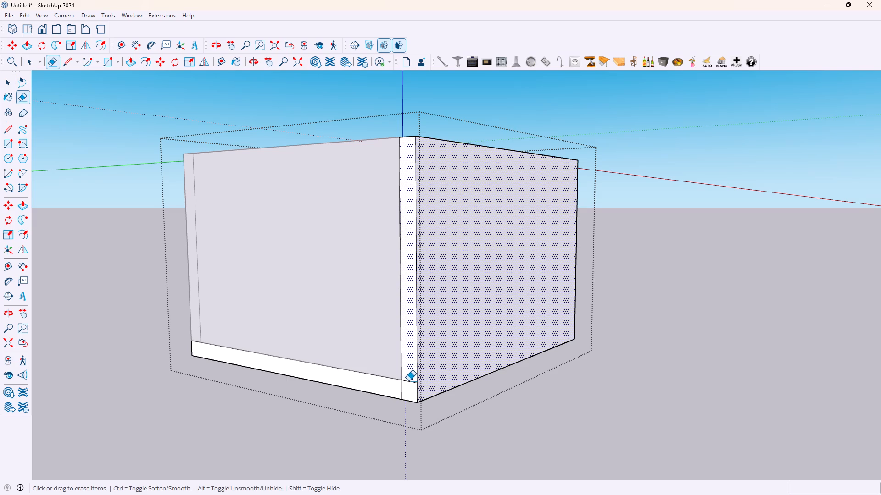
pyautogui.click(408, 383)
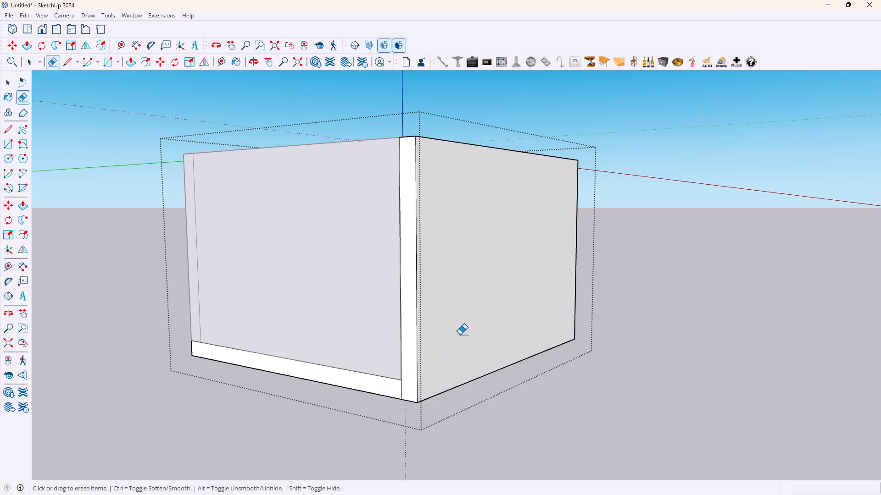
# On the opposite side wall's outer face, draw an 8' 8" vertical line from the closing wall's inner top corner down to the slab bottom.
pyautogui.scroll(-4, 505, 319)
pyautogui.moveTo(689, 267); pyautogui.dragTo(234, 260, button='middle')
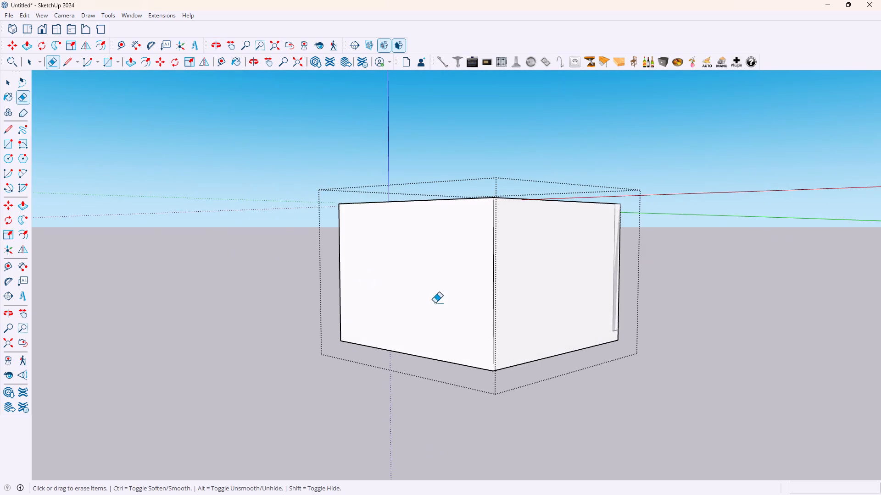
pyautogui.scroll(3, 449, 305)
pyautogui.scroll(3, 537, 282)
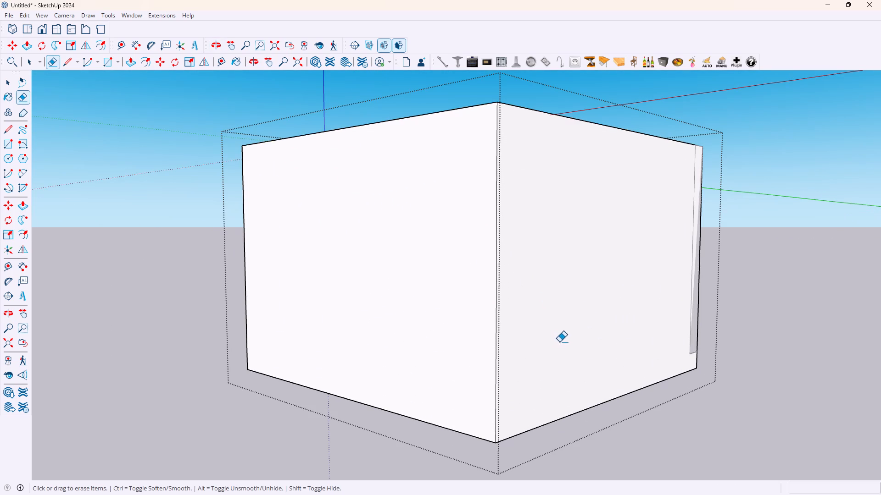
pyautogui.moveTo(683, 352); pyautogui.dragTo(632, 385, button='middle')
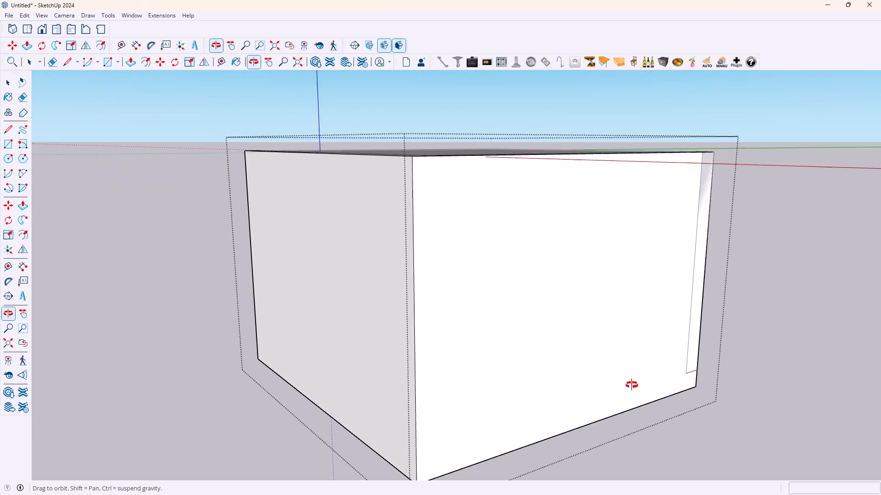
pyautogui.moveTo(632, 385); pyautogui.dragTo(656, 421, button='middle')
pyautogui.moveTo(654, 421); pyautogui.dragTo(606, 419, button='middle')
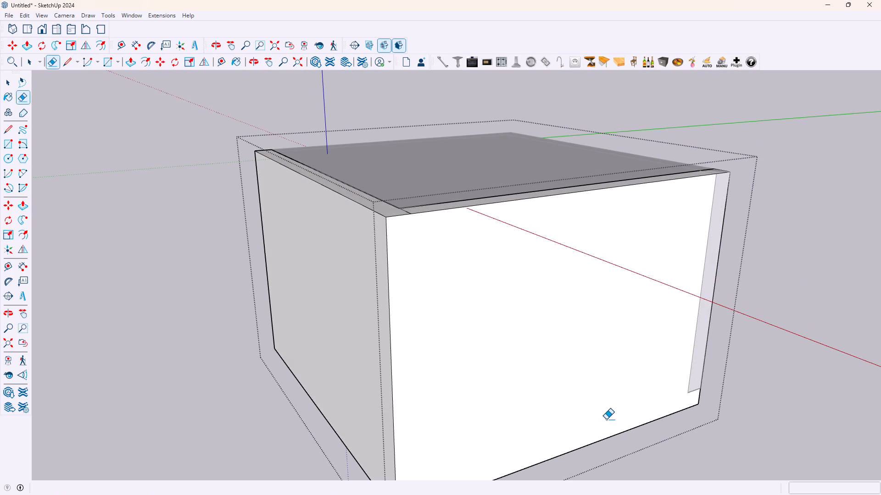
pyautogui.press('l')
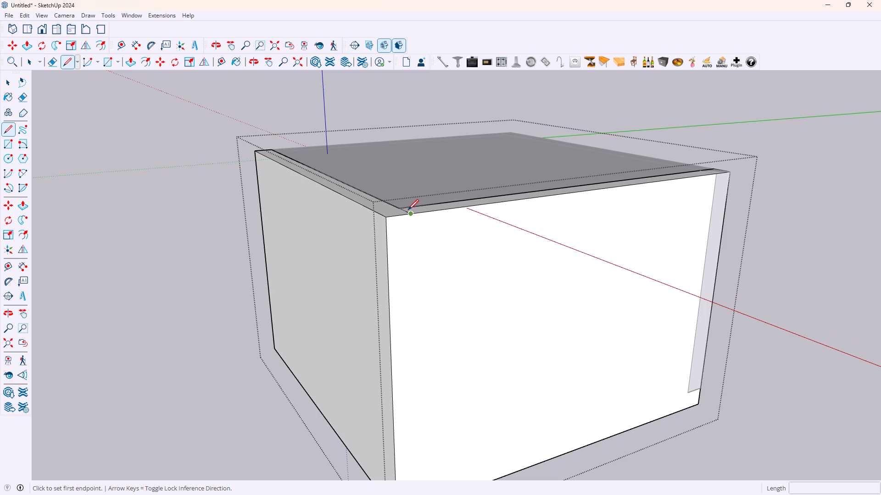
pyautogui.moveTo(407, 211); pyautogui.dragTo(408, 218)
pyautogui.scroll(-6, 418, 420)
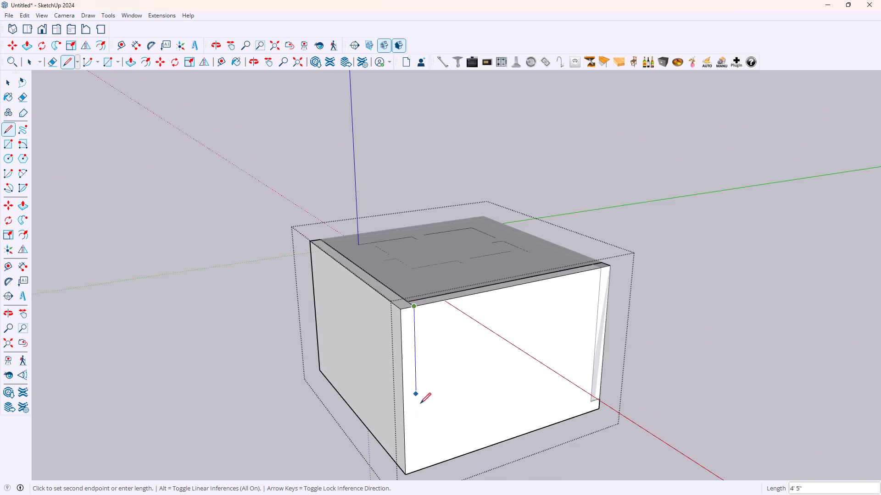
pyautogui.scroll(3, 420, 417)
pyautogui.scroll(-5, 419, 449)
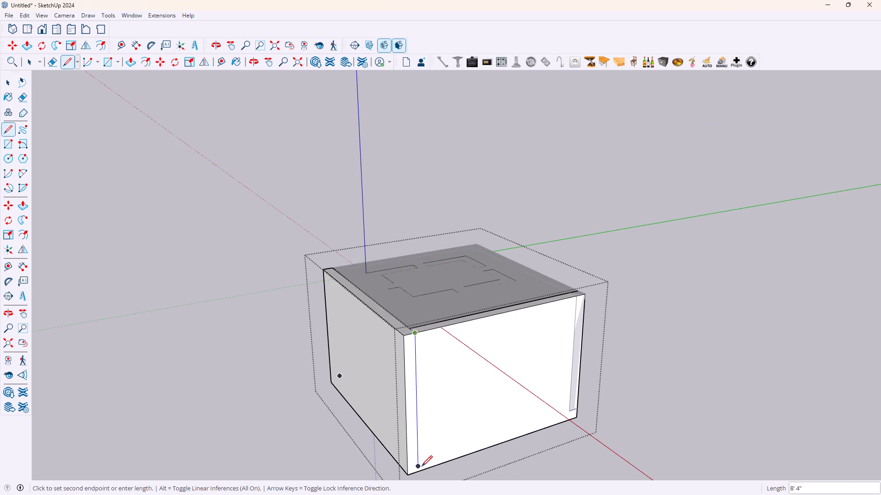
pyautogui.click(422, 467)
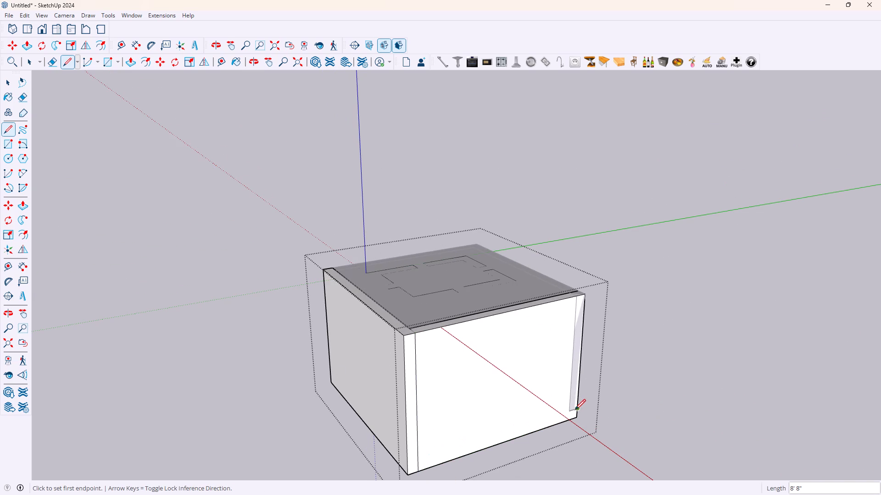
# Draw an 11' 8" horizontal line along the slab's top level on that side face, and erase the short piece crossing the closing wall's end strip.
pyautogui.moveTo(568, 412); pyautogui.dragTo(561, 413)
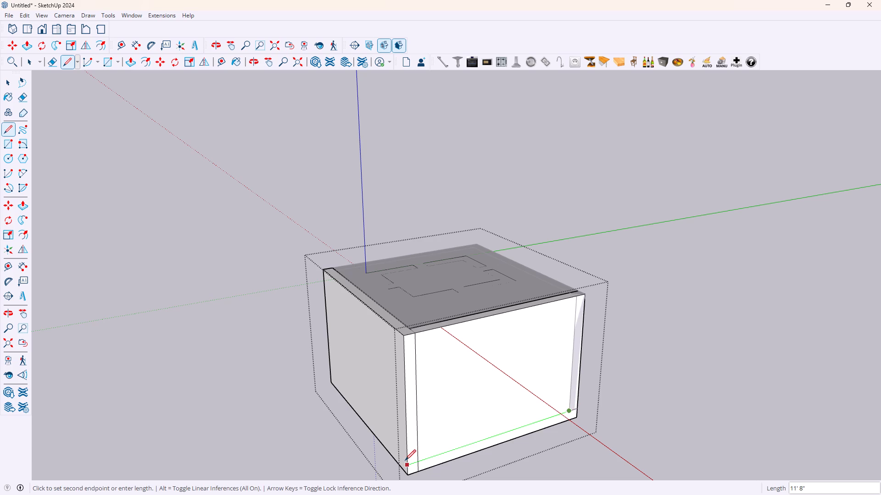
pyautogui.click(406, 460)
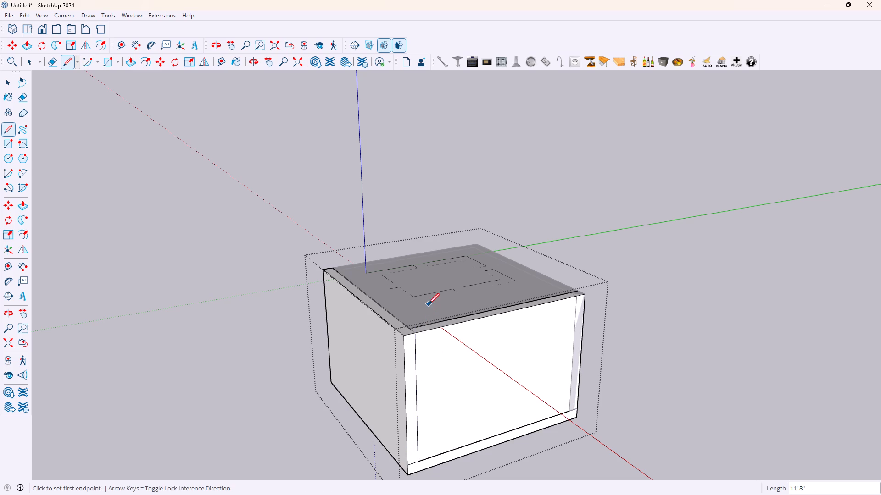
pyautogui.press('space')
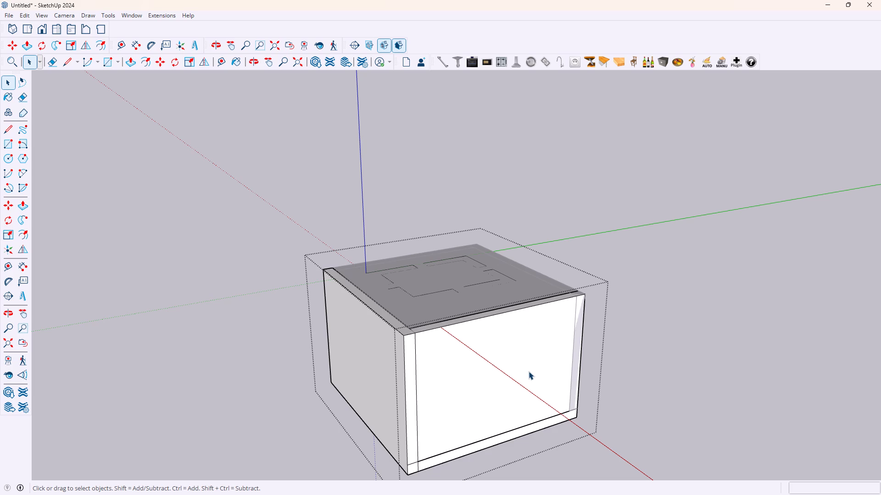
pyautogui.press('e')
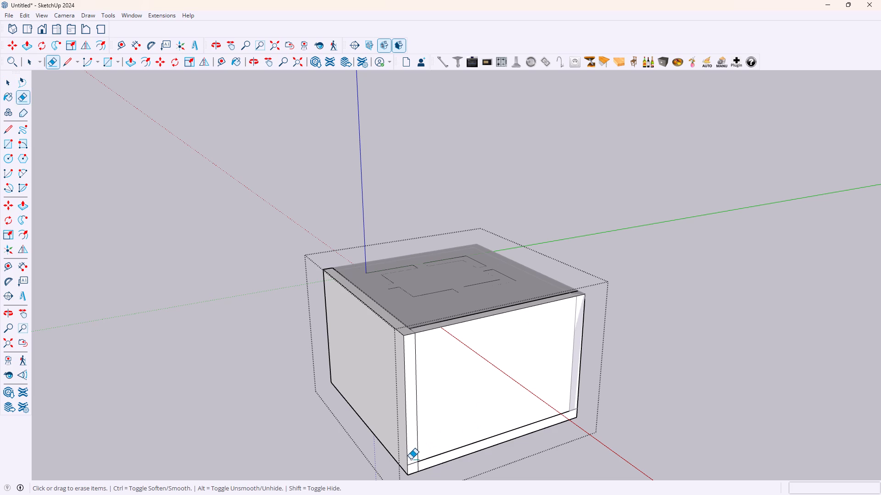
pyautogui.click(411, 464)
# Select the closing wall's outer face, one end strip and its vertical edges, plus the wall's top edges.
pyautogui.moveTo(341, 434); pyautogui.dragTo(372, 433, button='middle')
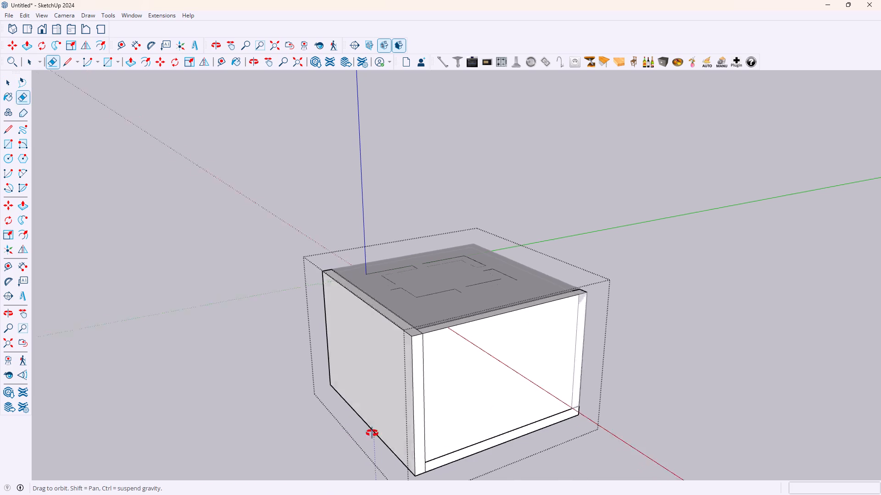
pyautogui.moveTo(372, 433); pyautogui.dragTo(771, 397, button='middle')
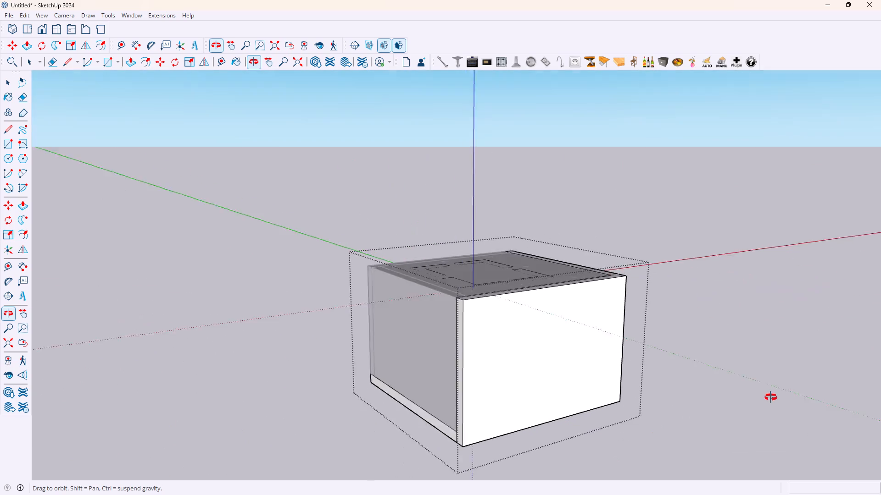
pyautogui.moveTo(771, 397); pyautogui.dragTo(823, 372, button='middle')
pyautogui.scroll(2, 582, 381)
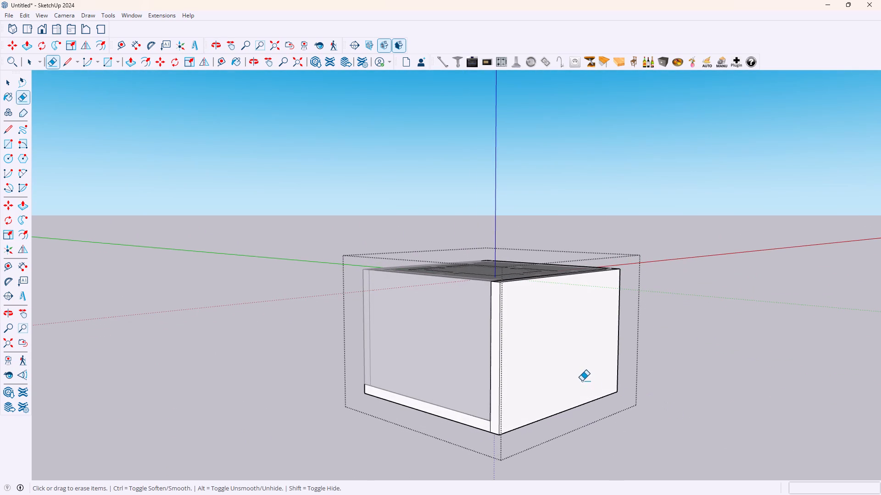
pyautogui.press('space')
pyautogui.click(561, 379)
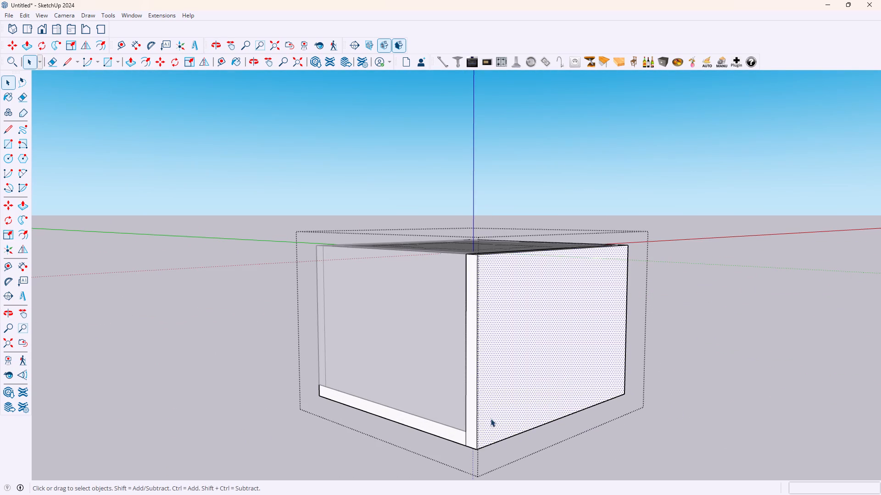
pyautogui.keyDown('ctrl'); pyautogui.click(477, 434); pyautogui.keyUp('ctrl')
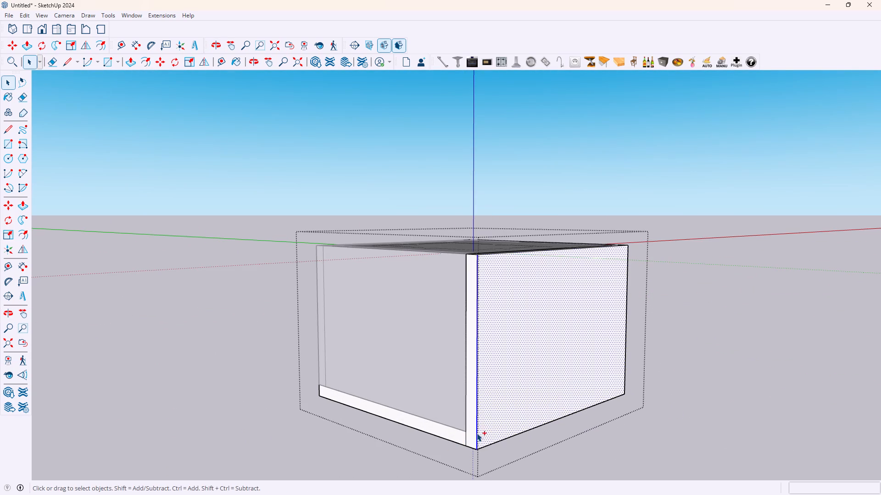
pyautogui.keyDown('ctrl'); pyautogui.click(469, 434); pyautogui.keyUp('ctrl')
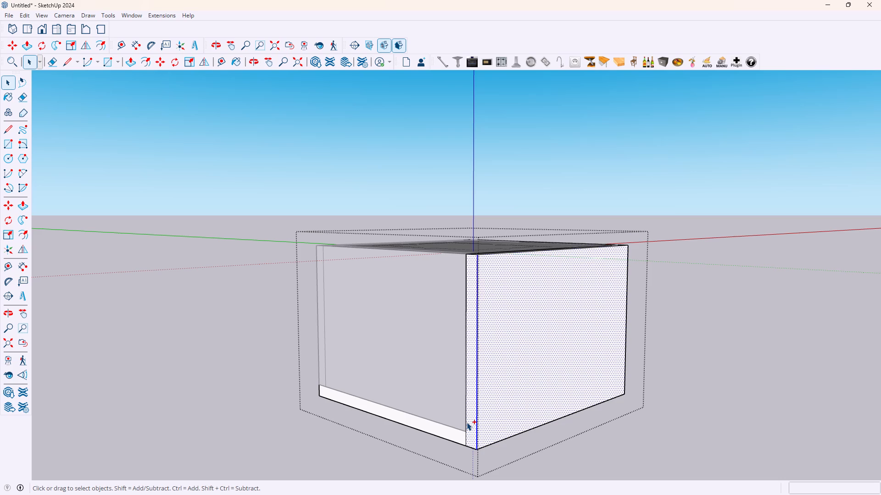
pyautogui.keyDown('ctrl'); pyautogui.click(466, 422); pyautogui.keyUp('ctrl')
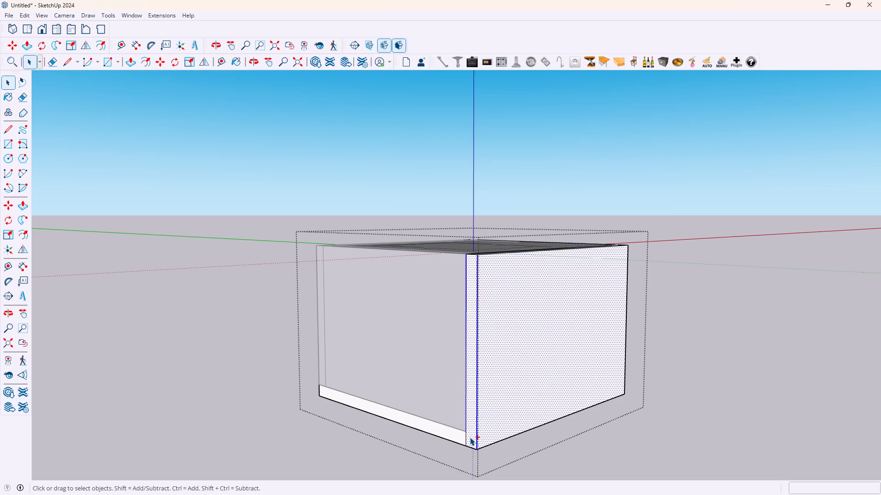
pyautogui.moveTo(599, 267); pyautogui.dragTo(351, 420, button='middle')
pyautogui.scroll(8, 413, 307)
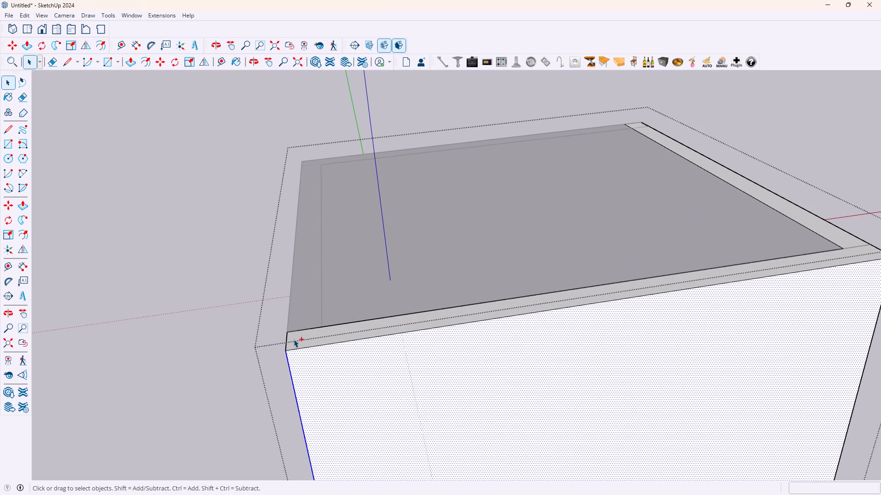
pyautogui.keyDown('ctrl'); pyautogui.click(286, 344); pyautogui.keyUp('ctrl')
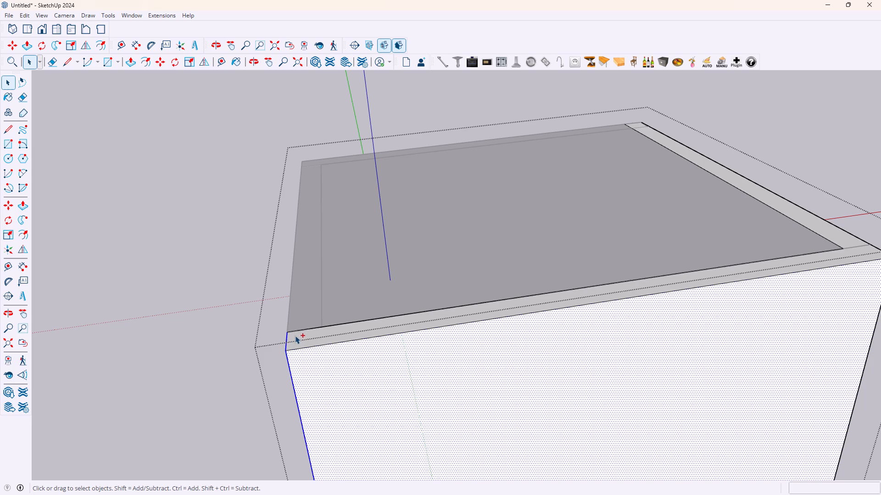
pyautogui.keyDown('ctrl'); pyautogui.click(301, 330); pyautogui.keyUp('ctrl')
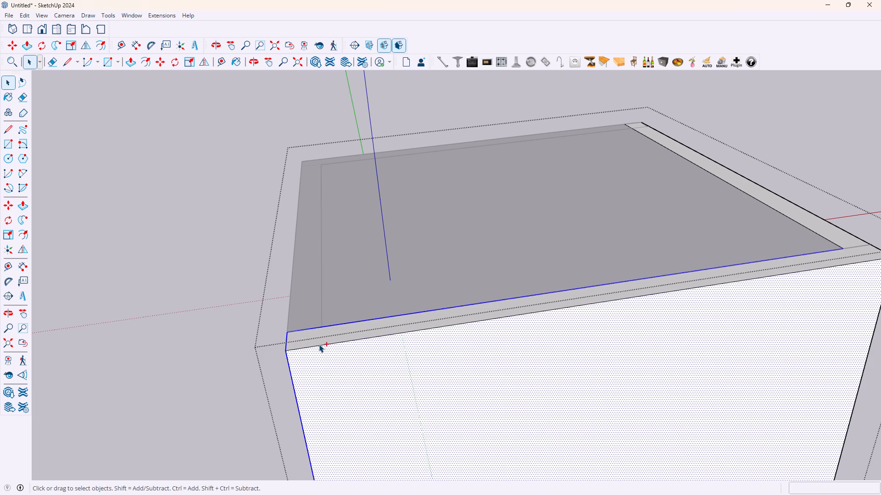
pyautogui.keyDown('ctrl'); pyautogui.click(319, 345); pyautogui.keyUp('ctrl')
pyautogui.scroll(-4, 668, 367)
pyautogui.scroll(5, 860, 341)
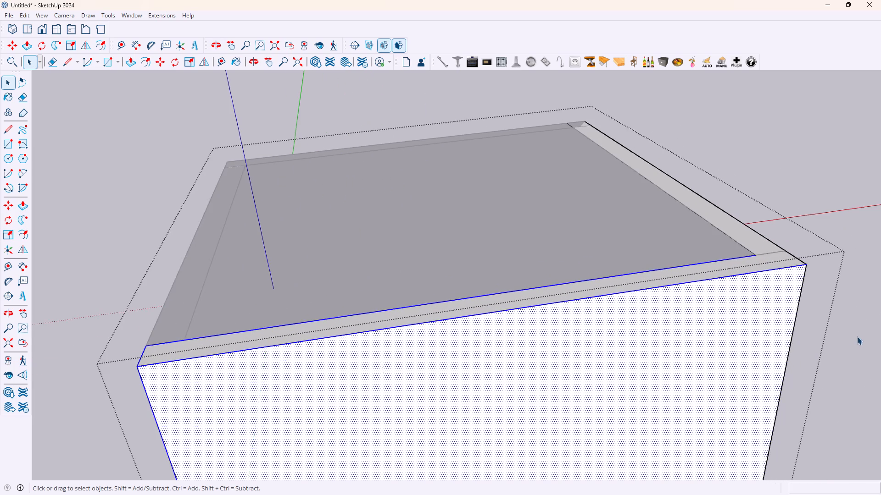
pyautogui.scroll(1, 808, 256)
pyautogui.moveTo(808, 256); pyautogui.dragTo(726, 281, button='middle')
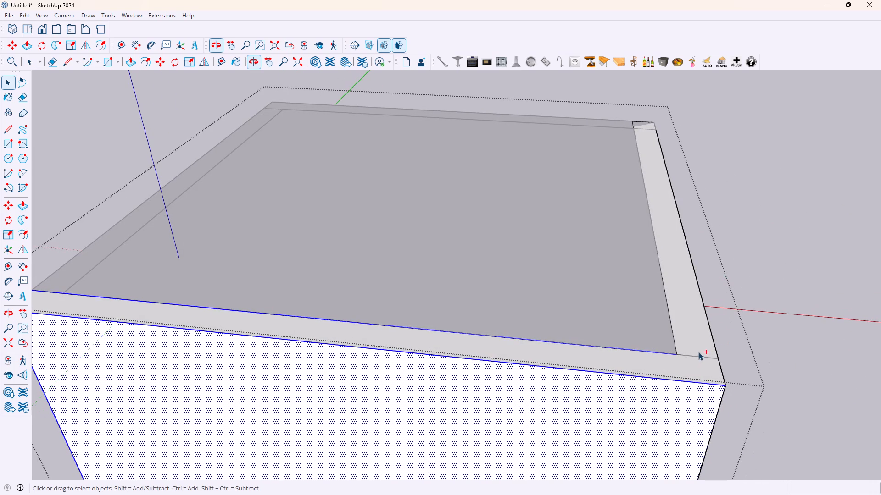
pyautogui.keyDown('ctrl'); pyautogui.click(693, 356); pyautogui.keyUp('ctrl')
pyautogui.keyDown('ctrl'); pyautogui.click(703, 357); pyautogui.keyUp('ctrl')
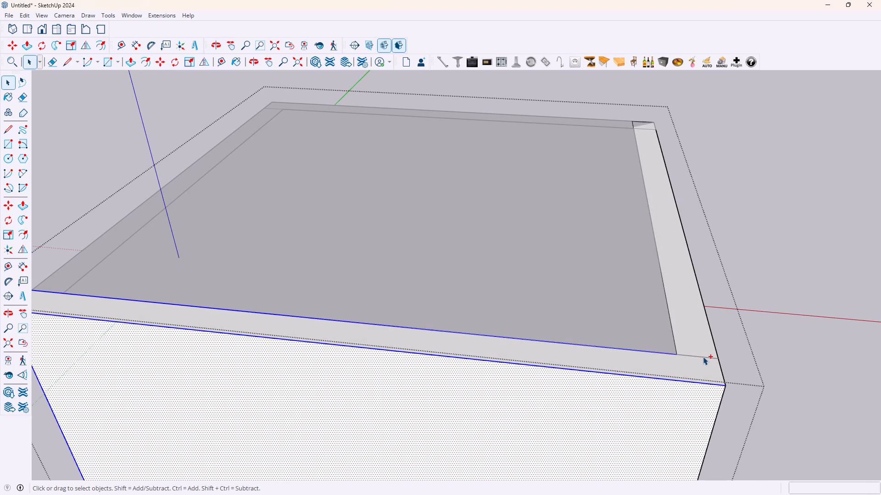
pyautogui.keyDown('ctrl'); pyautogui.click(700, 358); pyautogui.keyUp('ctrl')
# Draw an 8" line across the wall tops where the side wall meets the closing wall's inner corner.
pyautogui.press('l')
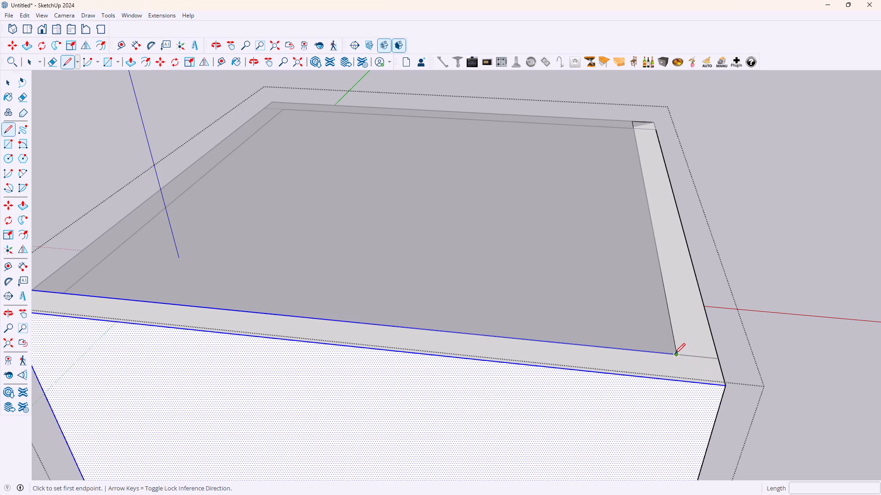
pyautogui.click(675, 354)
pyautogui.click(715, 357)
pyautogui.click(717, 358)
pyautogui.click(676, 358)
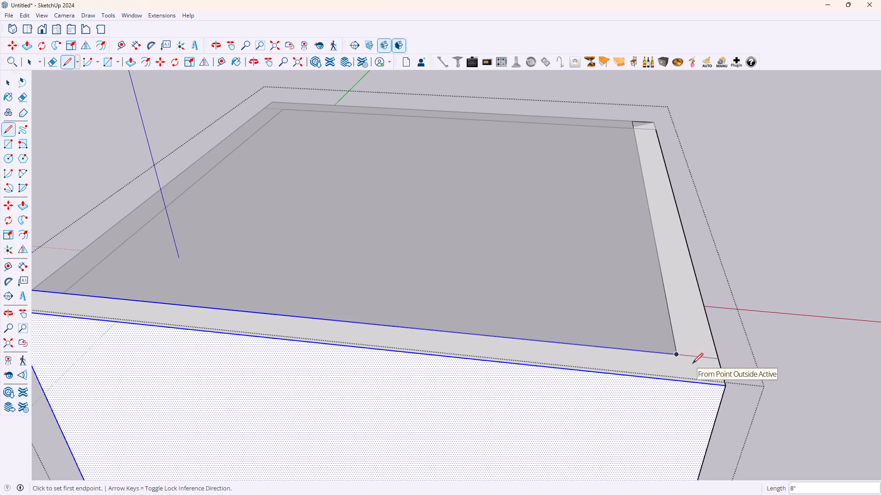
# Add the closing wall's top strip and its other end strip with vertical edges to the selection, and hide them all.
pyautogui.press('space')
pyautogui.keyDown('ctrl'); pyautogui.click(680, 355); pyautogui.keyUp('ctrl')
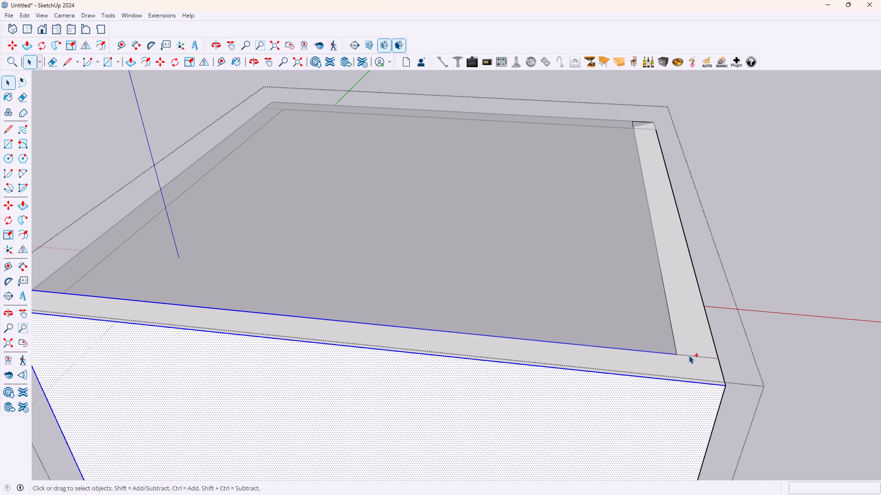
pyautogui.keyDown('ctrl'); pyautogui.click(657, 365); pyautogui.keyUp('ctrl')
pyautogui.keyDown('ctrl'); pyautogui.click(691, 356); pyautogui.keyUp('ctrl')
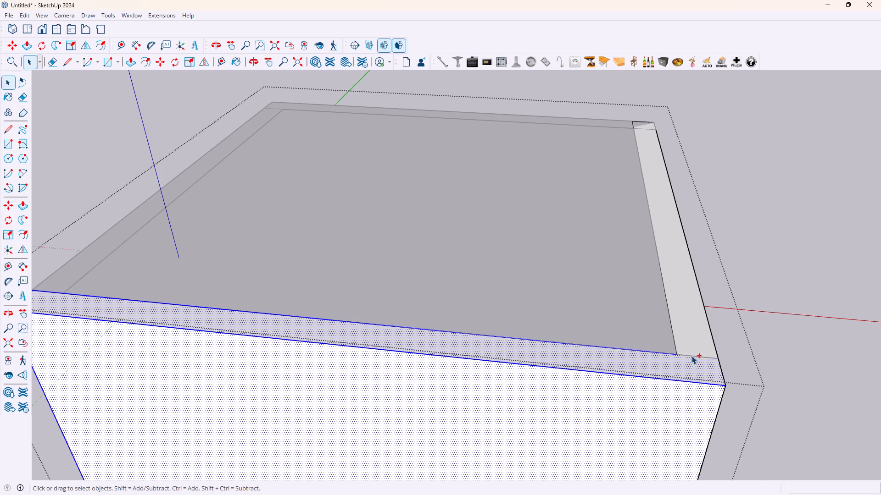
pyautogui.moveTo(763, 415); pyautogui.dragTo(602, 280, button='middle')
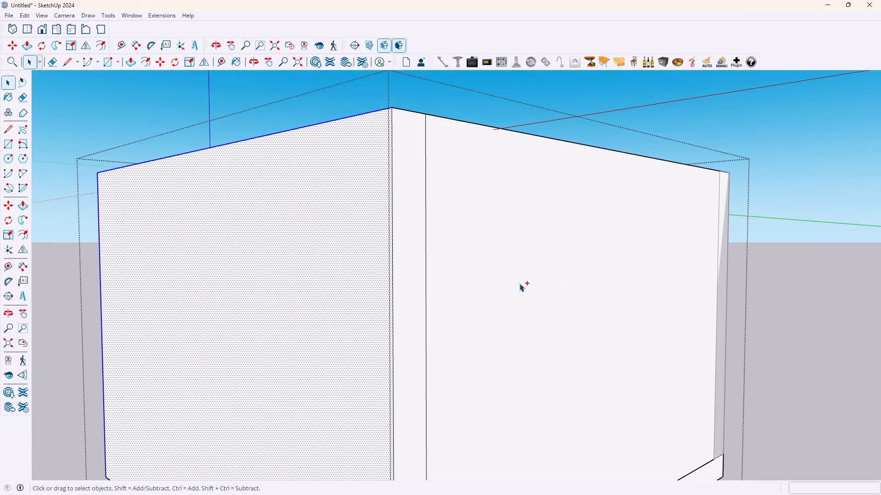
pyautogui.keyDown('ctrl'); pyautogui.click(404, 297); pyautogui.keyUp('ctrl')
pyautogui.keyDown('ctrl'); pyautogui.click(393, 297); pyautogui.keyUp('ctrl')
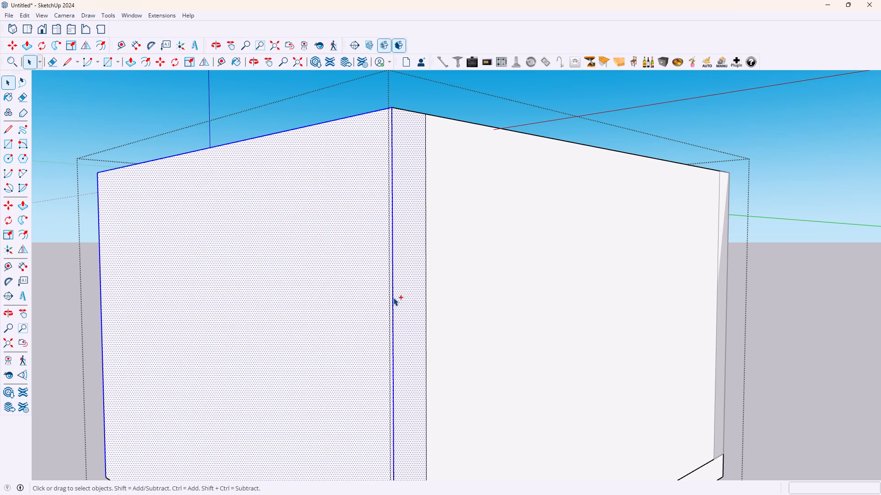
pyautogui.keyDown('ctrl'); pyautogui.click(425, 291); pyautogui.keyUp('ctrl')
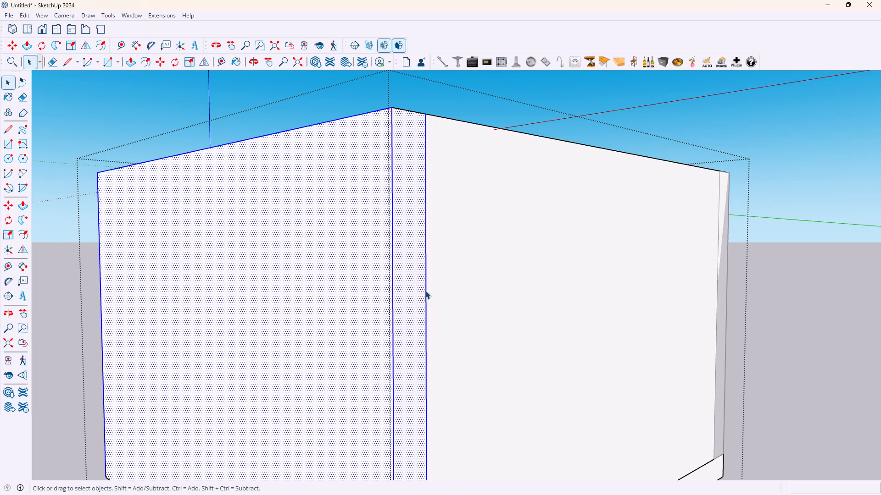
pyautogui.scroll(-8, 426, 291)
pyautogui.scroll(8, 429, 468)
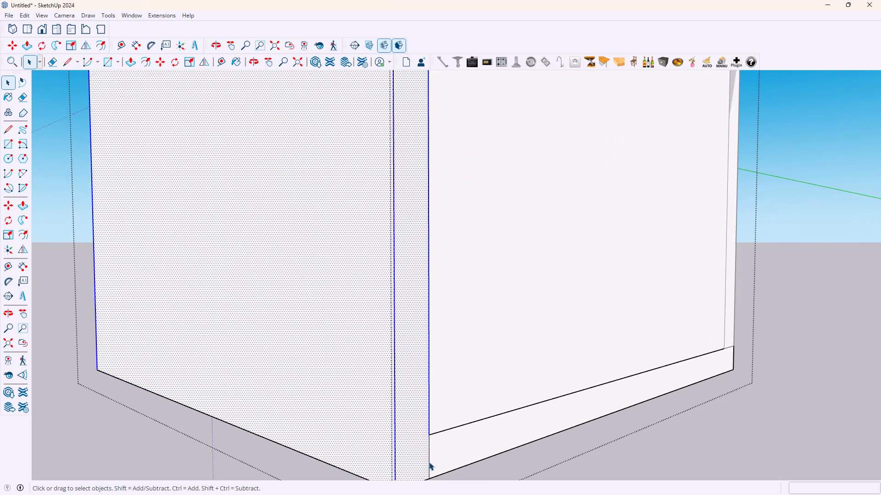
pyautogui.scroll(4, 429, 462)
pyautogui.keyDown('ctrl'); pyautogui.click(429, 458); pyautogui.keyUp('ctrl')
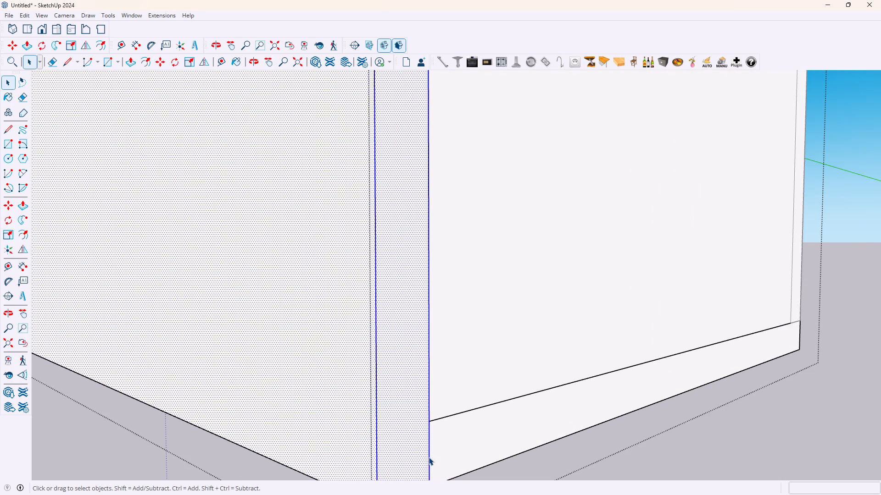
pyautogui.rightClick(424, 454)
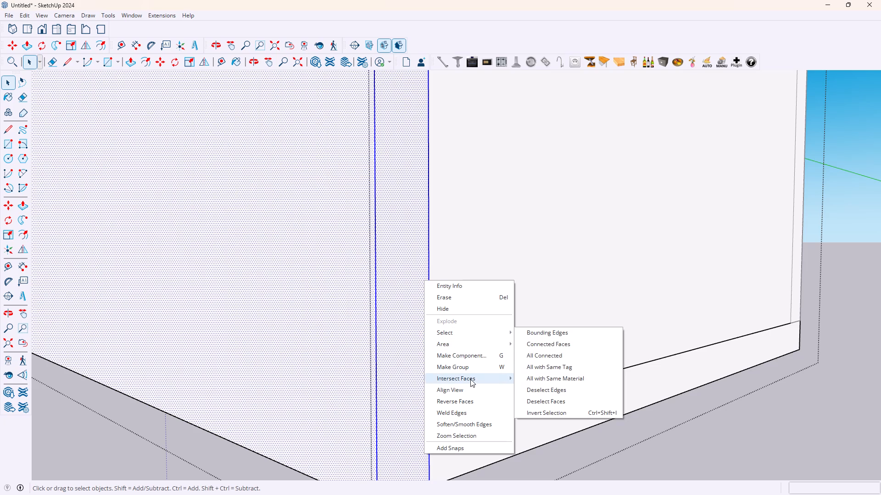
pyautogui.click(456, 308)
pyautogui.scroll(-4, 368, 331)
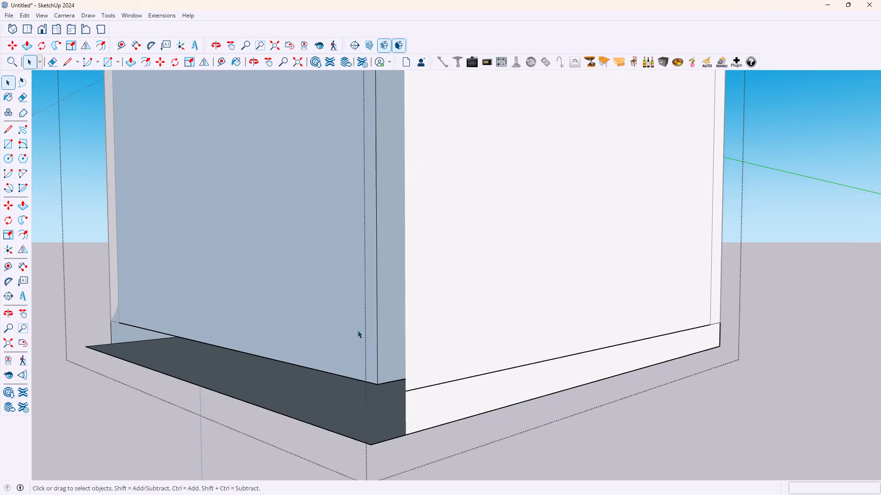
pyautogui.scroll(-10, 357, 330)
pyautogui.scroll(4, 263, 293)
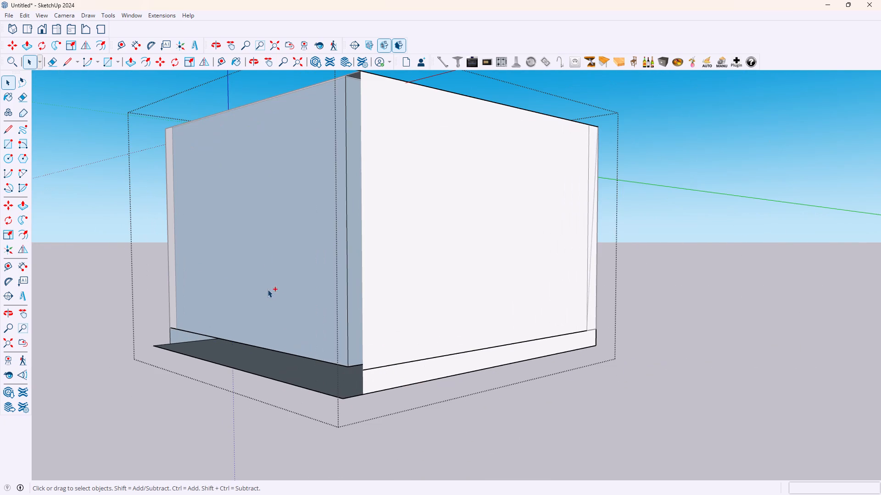
# Undo the hiding and the earlier wall edits and dividing lines, back to the room with one side open.
pyautogui.hotkey('ctrl', 'z')
pyautogui.hotkey('ctrl', 'z')
pyautogui.hotkey('ctrl', 'z')
pyautogui.hotkey('ctrl', 'z')
pyautogui.hotkey('ctrl', 'z')
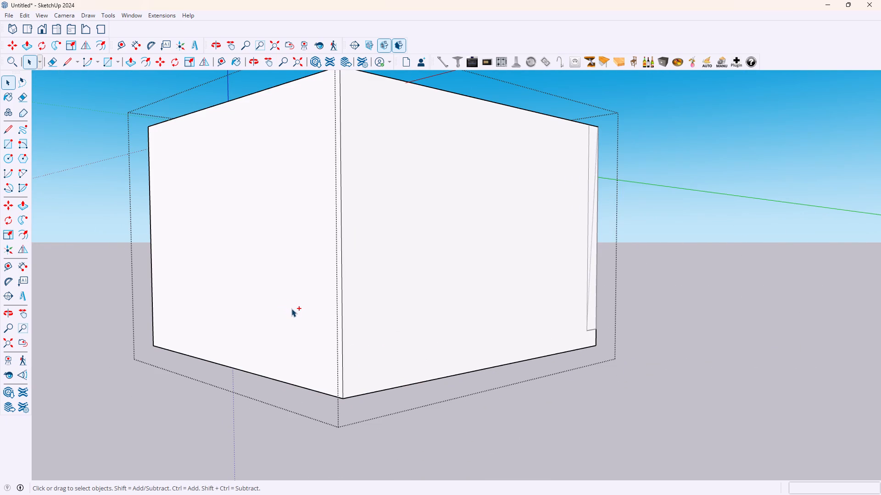
pyautogui.hotkey('ctrl', 'z')
pyautogui.hotkey('ctrl', 'z')
pyautogui.hotkey('ctrl', 'z')
pyautogui.hotkey('ctrl', 'z')
pyautogui.hotkey('ctrl', 'z')
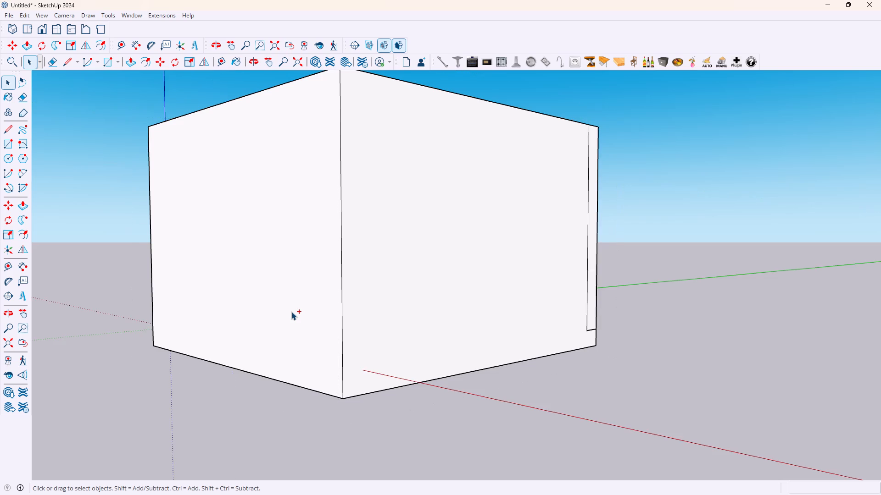
pyautogui.hotkey('ctrl', 'z')
pyautogui.hotkey('ctrl', 'z')
pyautogui.hotkey('ctrl', 'z')
pyautogui.hotkey('ctrl', 'z')
pyautogui.hotkey('ctrl', 'z')
# Examine the room through its open side, checking the ceiling panels, side walls, back wall and floor slab.
pyautogui.scroll(-5, 348, 312)
pyautogui.moveTo(264, 208); pyautogui.dragTo(875, 306, button='middle')
pyautogui.moveTo(484, 301); pyautogui.dragTo(699, 230, button='middle')
pyautogui.moveTo(450, 297); pyautogui.dragTo(551, 187, button='middle')
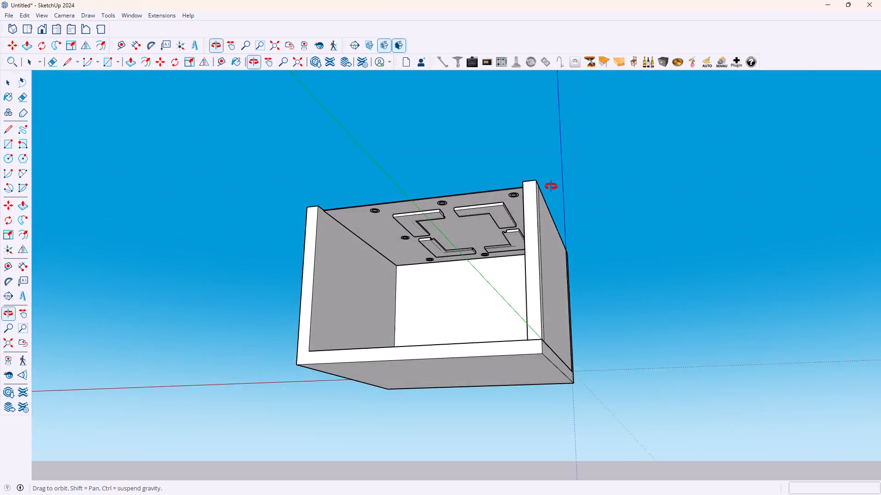
pyautogui.moveTo(551, 187); pyautogui.dragTo(622, 225, button='middle')
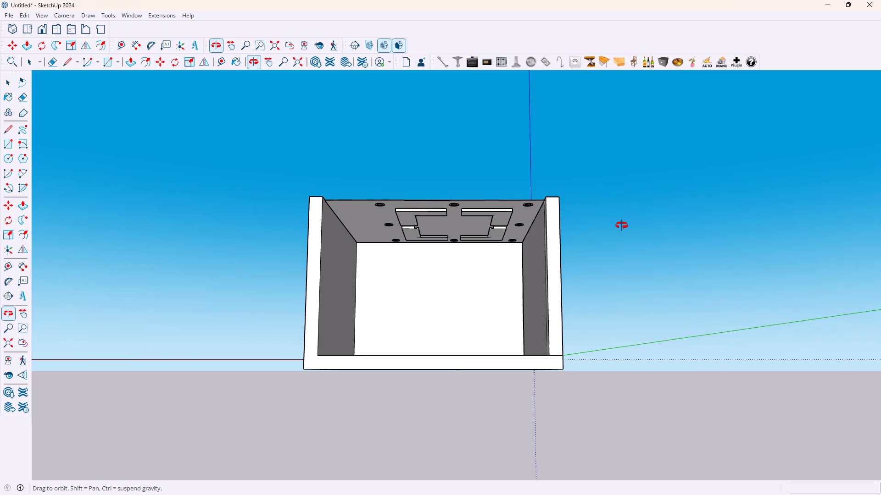
pyautogui.moveTo(622, 225); pyautogui.dragTo(625, 203, button='middle')
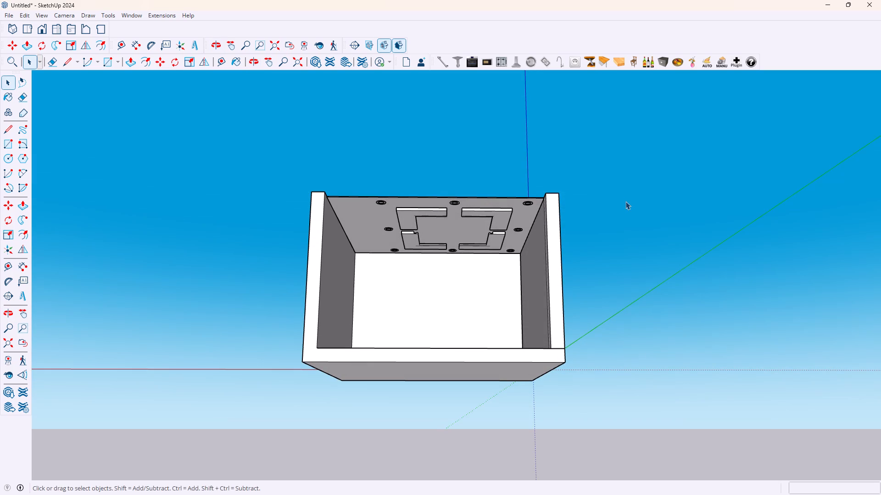
pyautogui.moveTo(477, 188); pyautogui.dragTo(482, 278, button='middle')
pyautogui.scroll(-1, 478, 188)
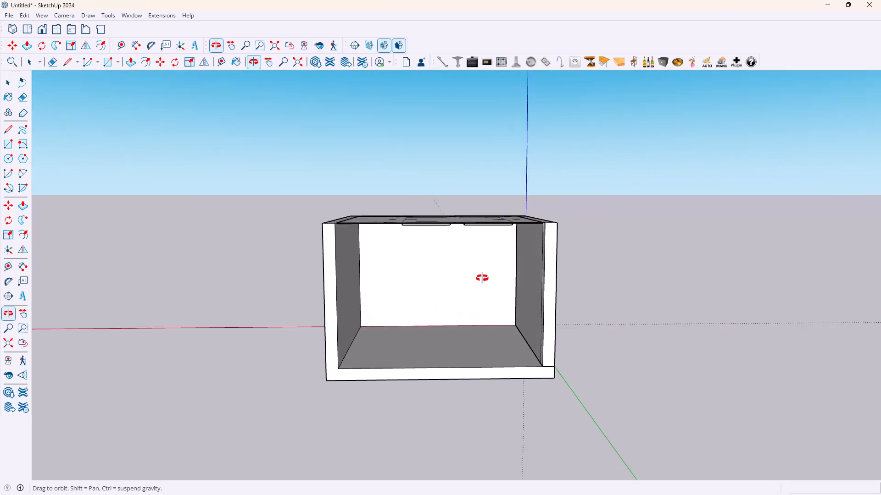
pyautogui.moveTo(482, 278); pyautogui.dragTo(478, 270, button='middle')
pyautogui.scroll(3, 411, 181)
pyautogui.moveTo(433, 423); pyautogui.dragTo(419, 398, button='middle')
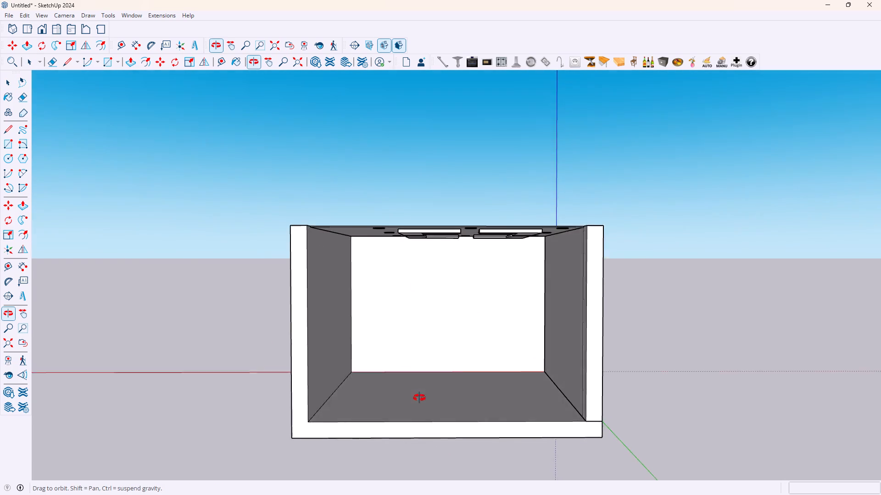
# Examine the room interior through its open side, checking the back wall, side walls, floor and ceiling panels.
pyautogui.moveTo(419, 398); pyautogui.dragTo(424, 429, button='middle')
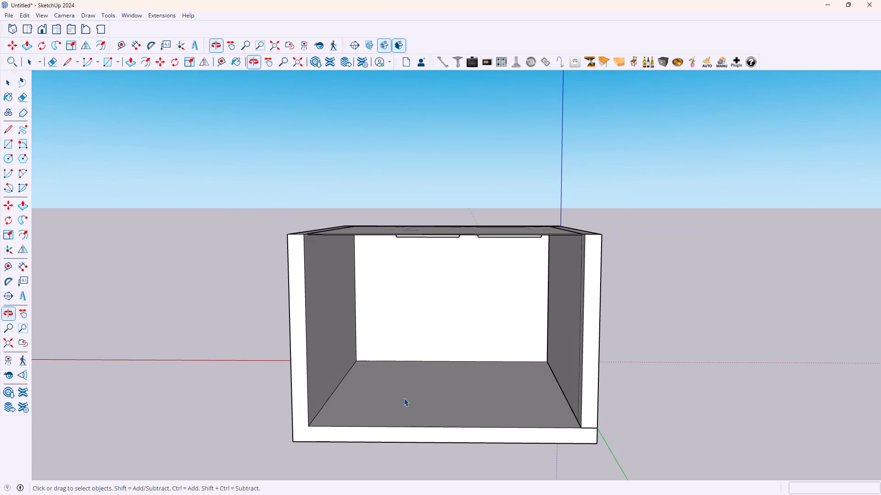
pyautogui.scroll(8, 323, 312)
pyautogui.moveTo(458, 410); pyautogui.dragTo(446, 342, button='middle')
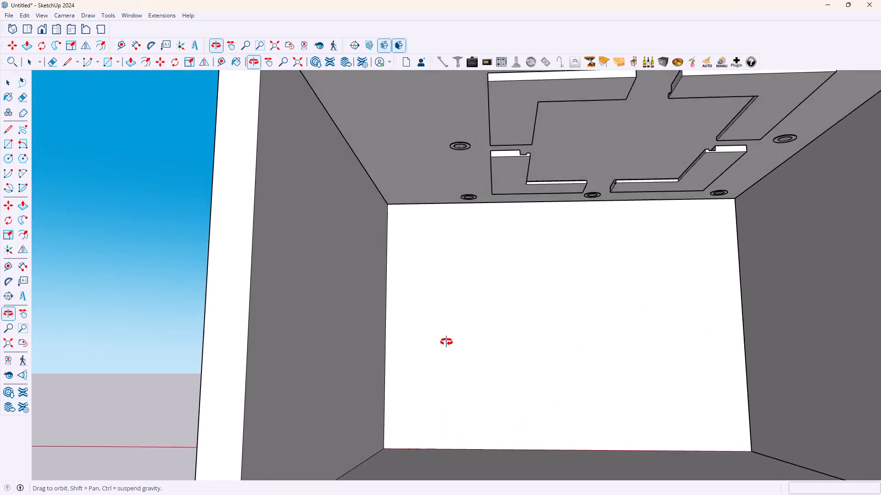
pyautogui.moveTo(446, 342); pyautogui.dragTo(429, 281, button='middle')
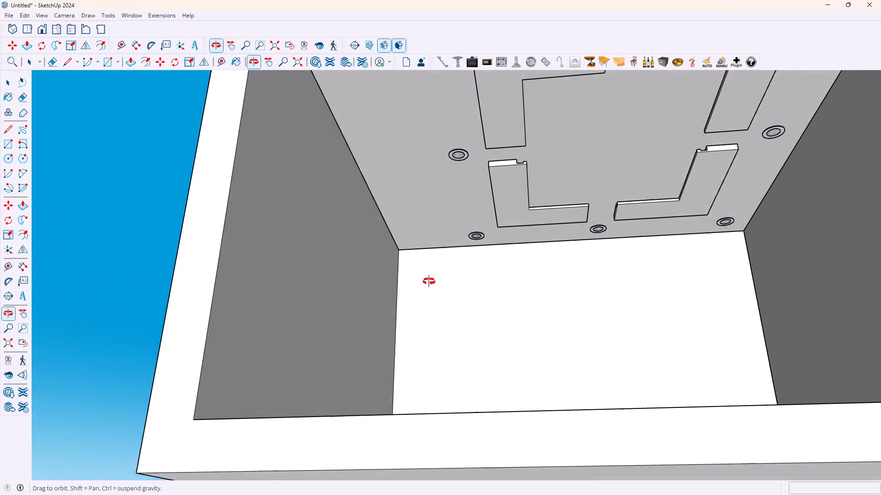
pyautogui.moveTo(429, 281); pyautogui.dragTo(465, 354, button='middle')
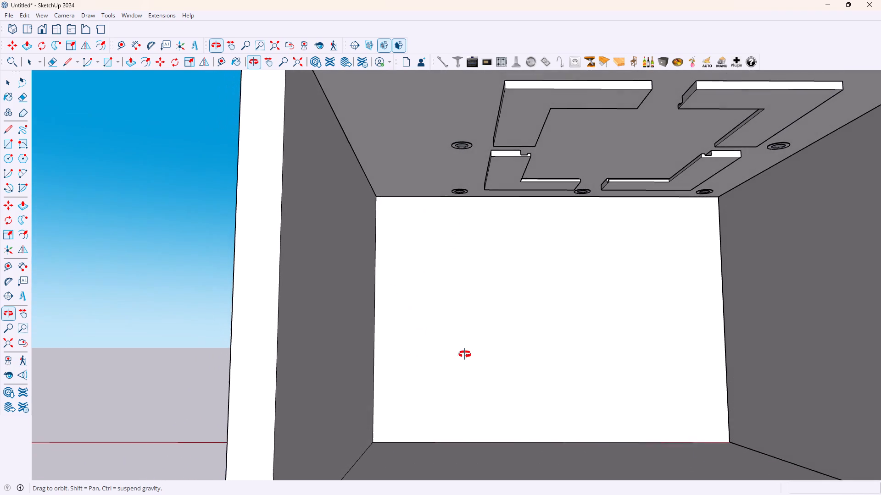
pyautogui.moveTo(465, 354); pyautogui.dragTo(425, 313, button='middle')
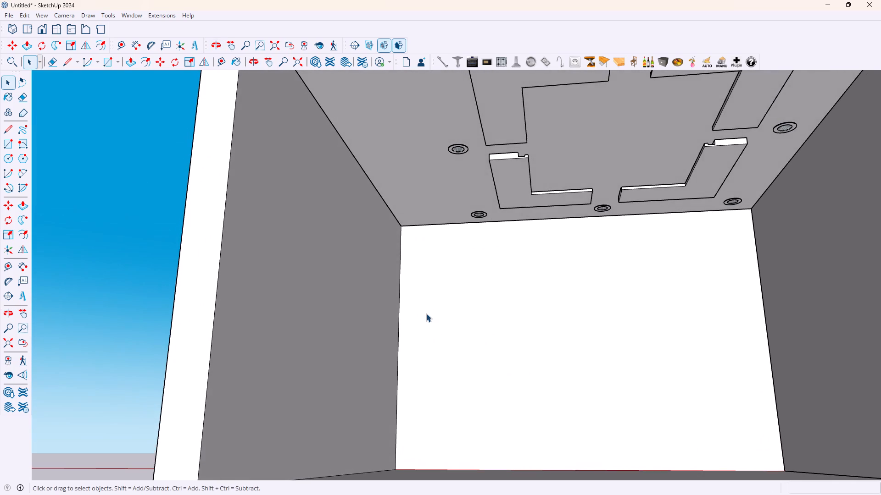
pyautogui.scroll(-5, 427, 315)
pyautogui.scroll(3, 427, 322)
pyautogui.scroll(2, 418, 382)
pyautogui.moveTo(414, 387); pyautogui.dragTo(418, 432, button='middle')
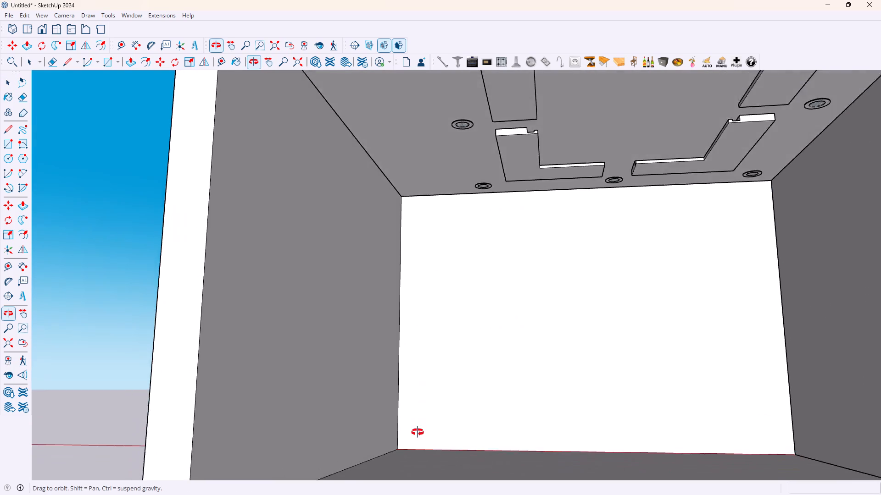
pyautogui.moveTo(418, 432); pyautogui.dragTo(455, 409, button='middle')
pyautogui.scroll(-6, 451, 425)
pyautogui.moveTo(395, 426); pyautogui.dragTo(395, 456, button='middle')
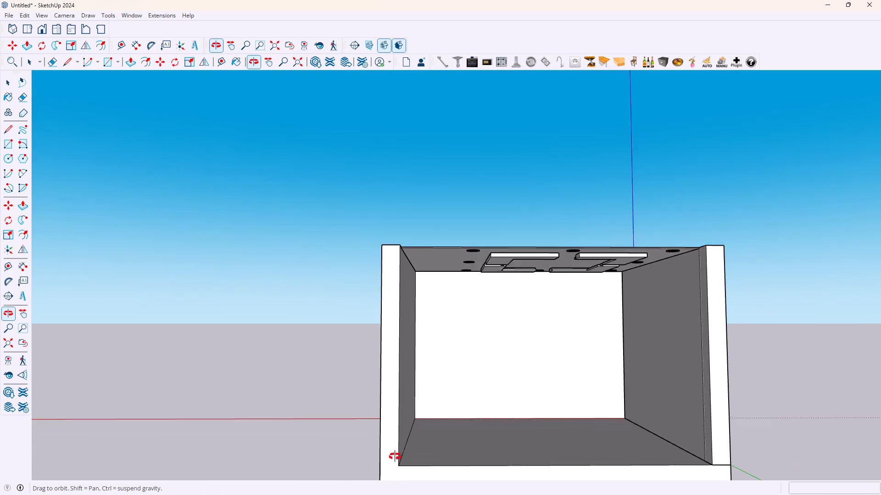
pyautogui.moveTo(395, 456); pyautogui.dragTo(398, 476, button='middle')
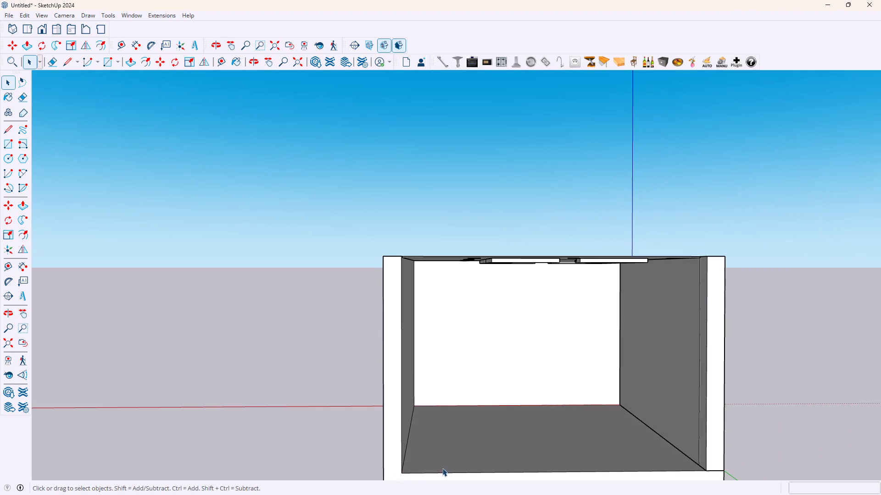
pyautogui.scroll(2, 436, 467)
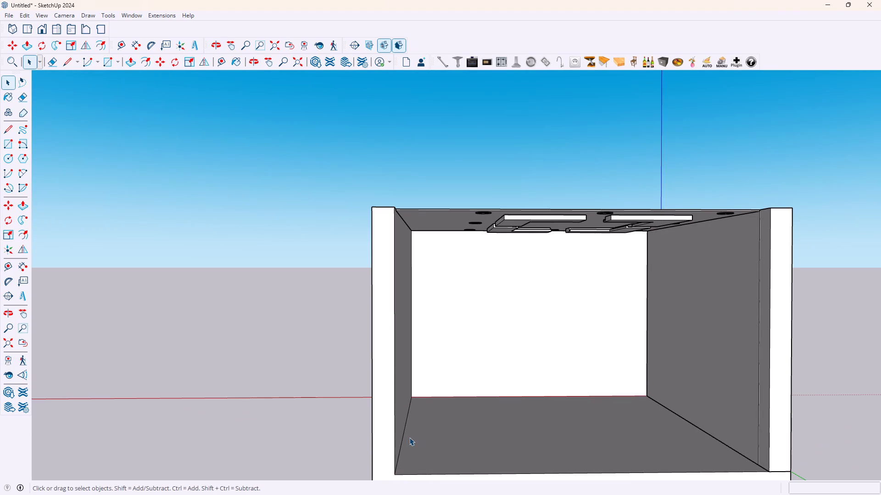
pyautogui.moveTo(573, 412); pyautogui.dragTo(559, 391, button='middle')
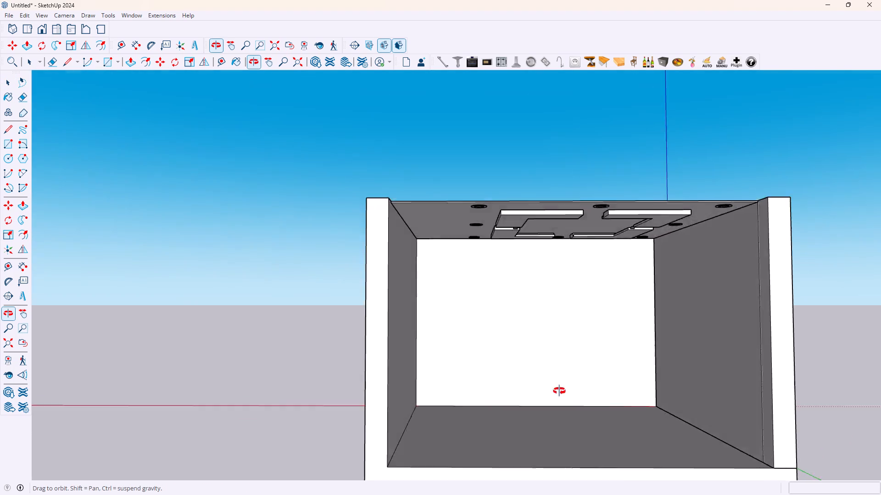
pyautogui.moveTo(559, 391); pyautogui.dragTo(481, 367, button='middle')
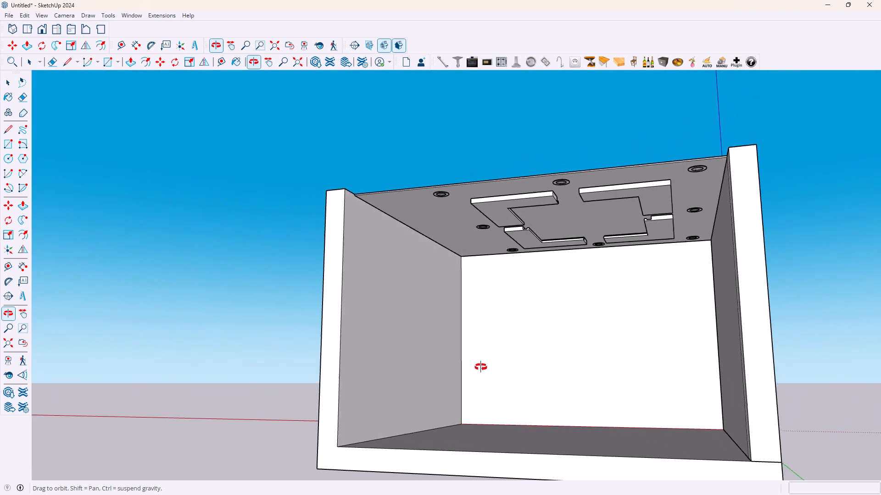
pyautogui.moveTo(481, 367); pyautogui.dragTo(514, 389, button='middle')
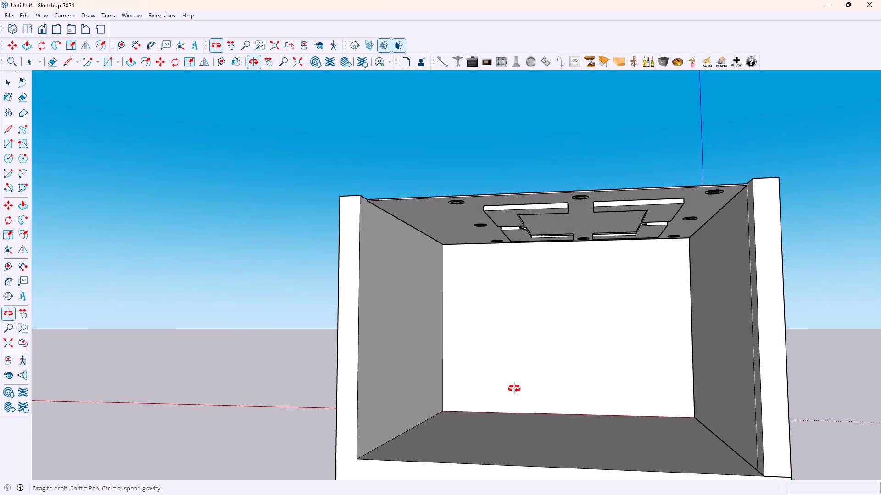
pyautogui.moveTo(514, 389); pyautogui.dragTo(516, 390, button='middle')
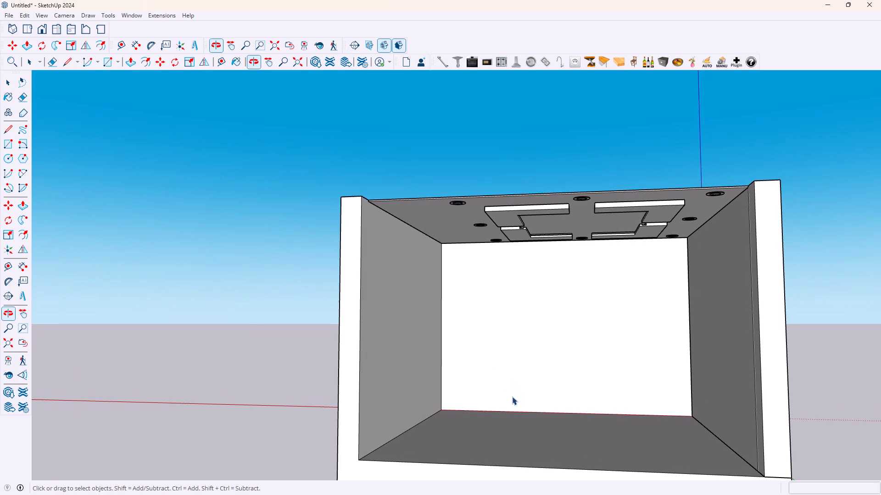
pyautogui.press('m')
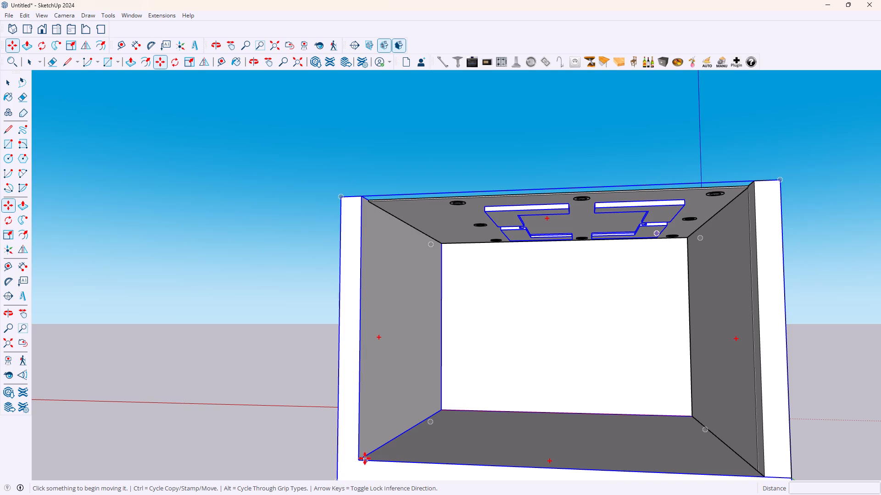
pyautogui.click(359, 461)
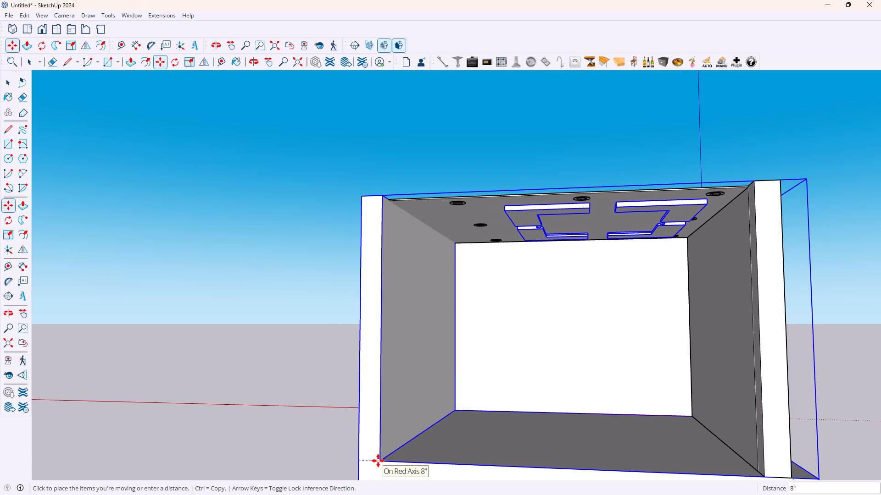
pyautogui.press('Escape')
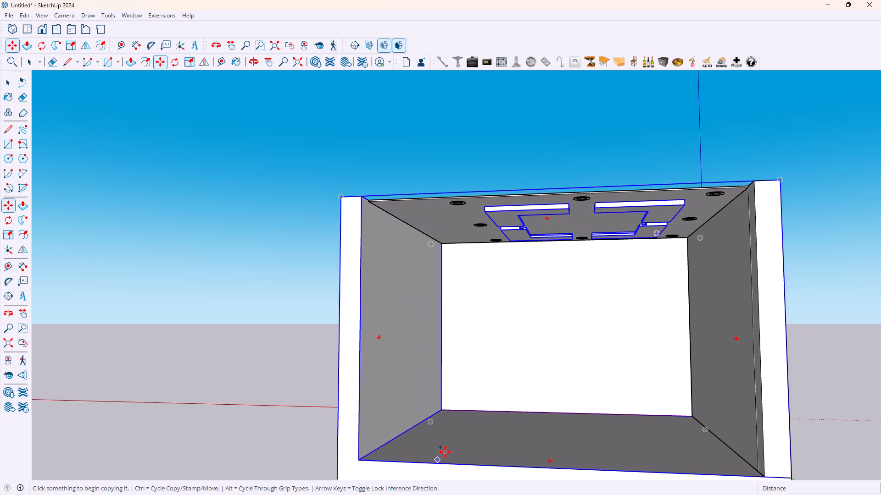
# Open the floor-and-walls group for editing and select the floor's inner face.
pyautogui.press('space')
pyautogui.tripleClick(463, 434)
pyautogui.click(463, 434)
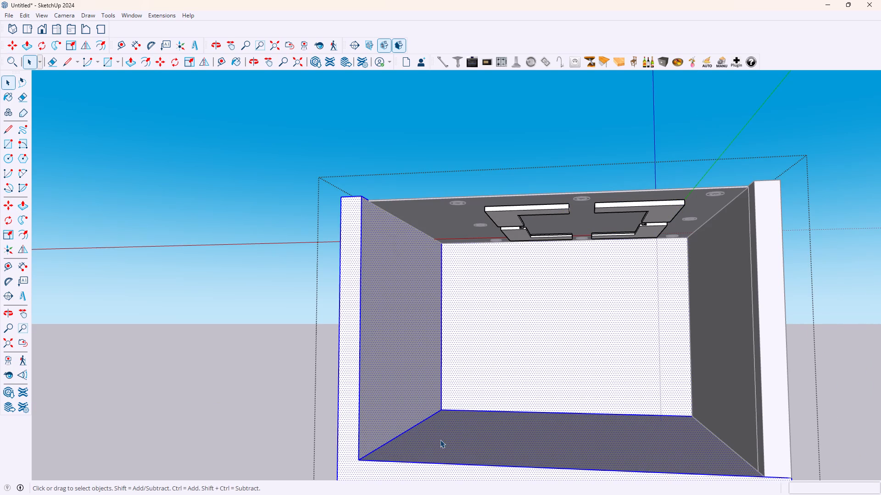
pyautogui.click(440, 440)
pyautogui.click(422, 441)
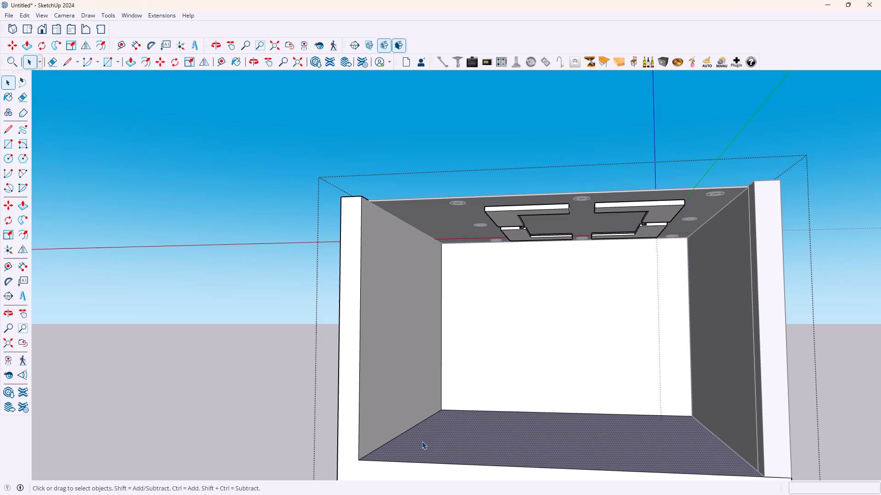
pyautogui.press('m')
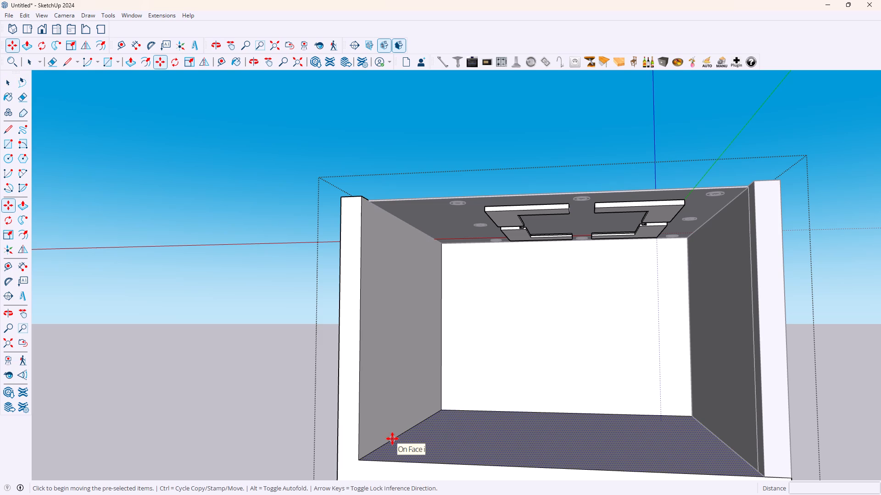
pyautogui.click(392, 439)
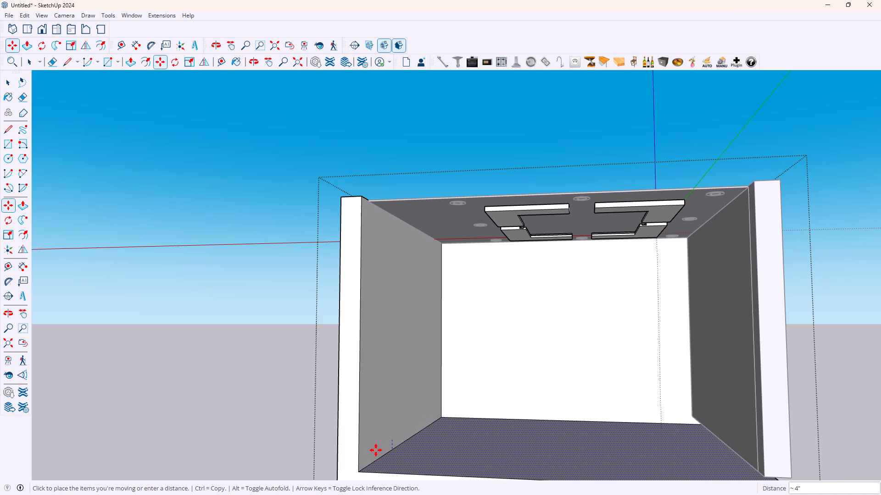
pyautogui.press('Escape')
# Copy the floor edge at the base of the left side wall 2' across the floor, parallel to that wall.
pyautogui.scroll(3, 391, 444)
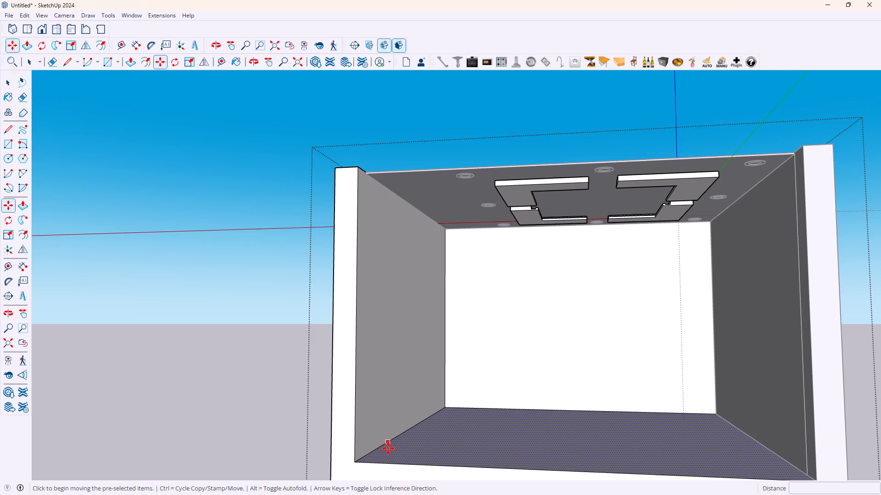
pyautogui.scroll(9, 388, 450)
pyautogui.press('space')
pyautogui.click(364, 454)
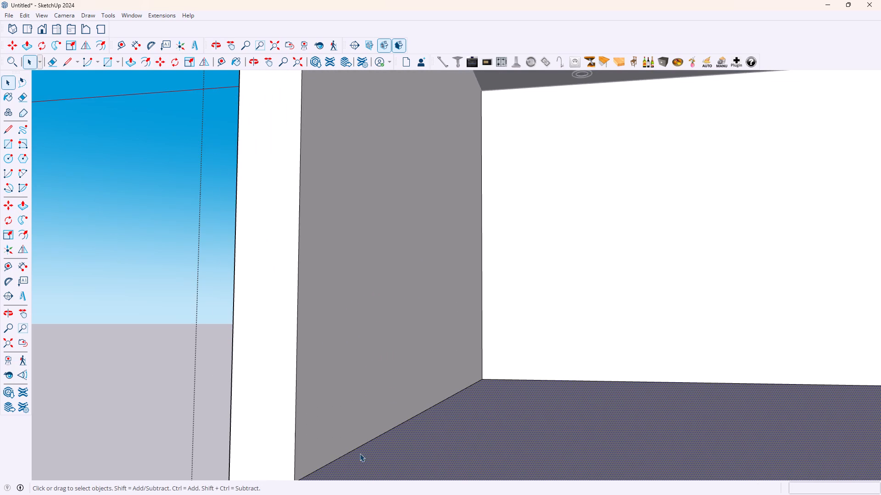
pyautogui.click(356, 449)
pyautogui.press('m')
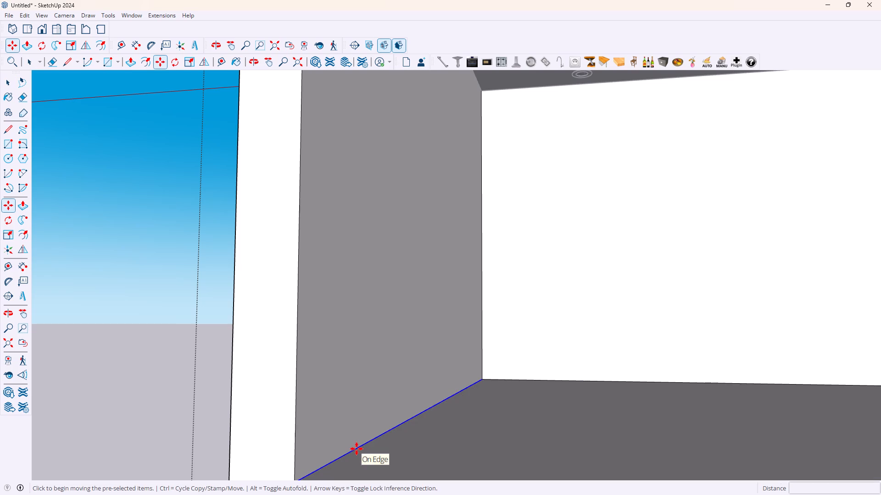
pyautogui.click(357, 449)
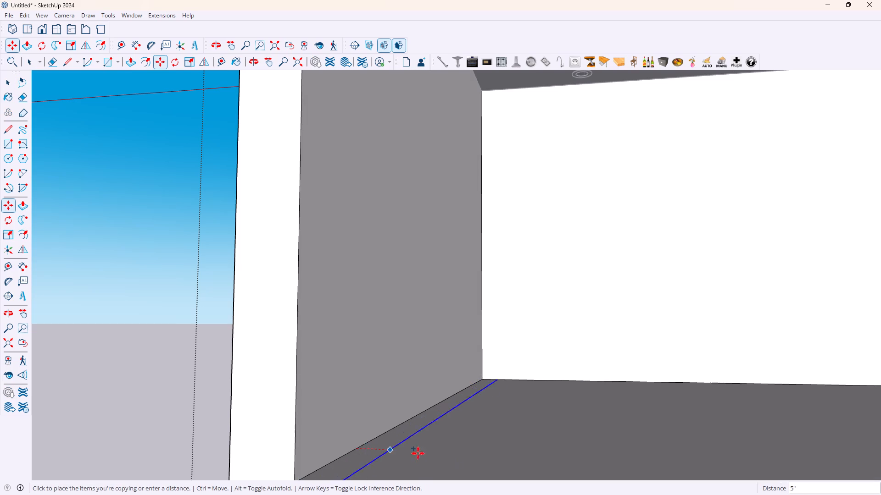
pyautogui.press('2')
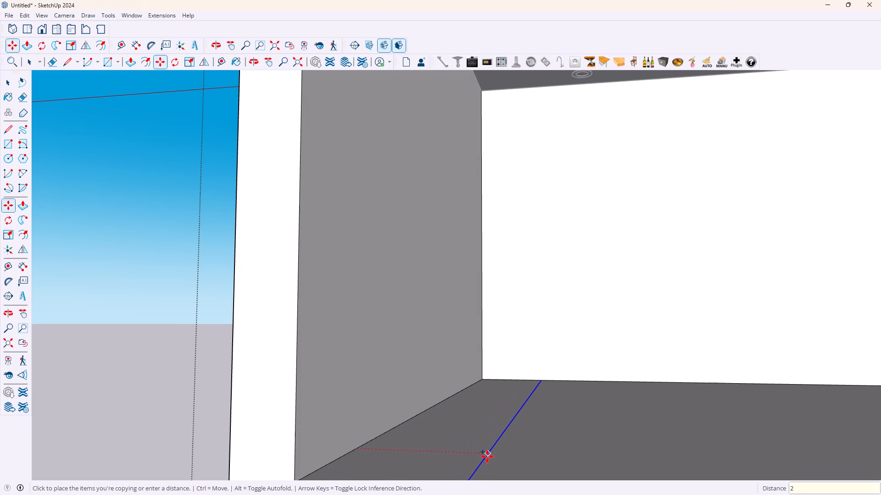
pyautogui.press("'")
pyautogui.press('Return')
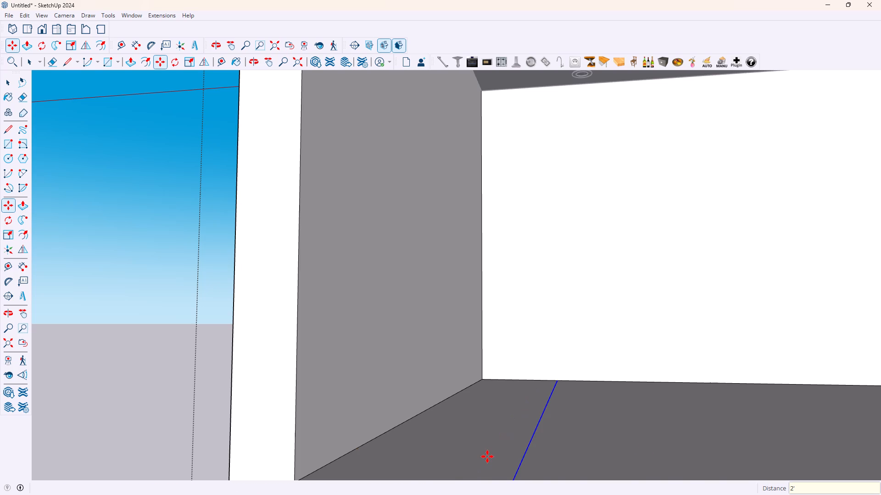
# Push/Pull the 2' floor strip beside the left side wall up 7' into a full-length block.
pyautogui.scroll(-5, 649, 451)
pyautogui.press('space')
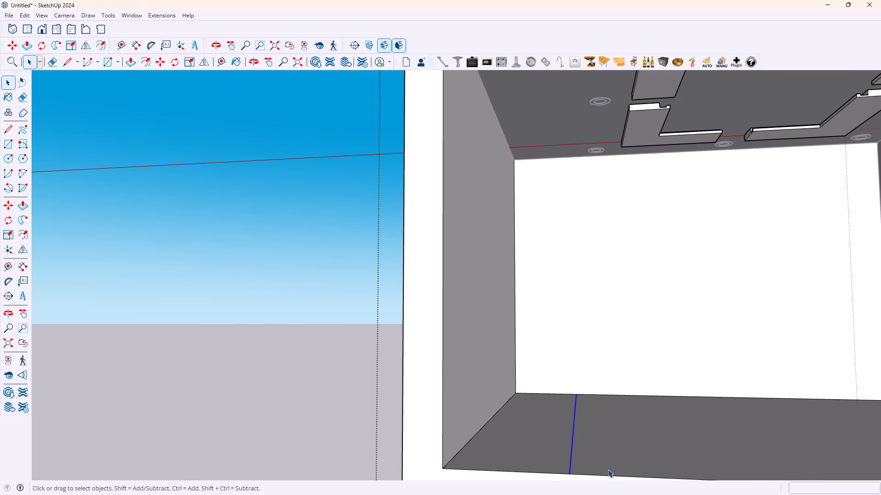
pyautogui.press('p')
pyautogui.click(530, 436)
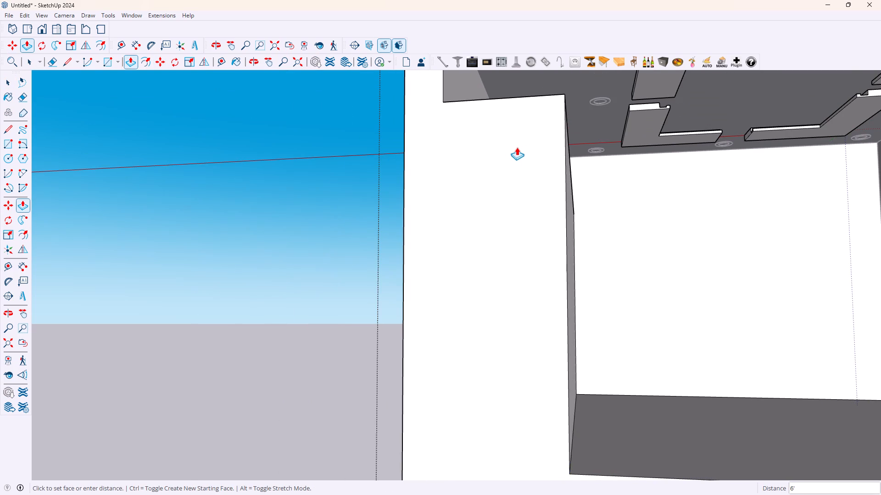
pyautogui.scroll(-13, 515, 126)
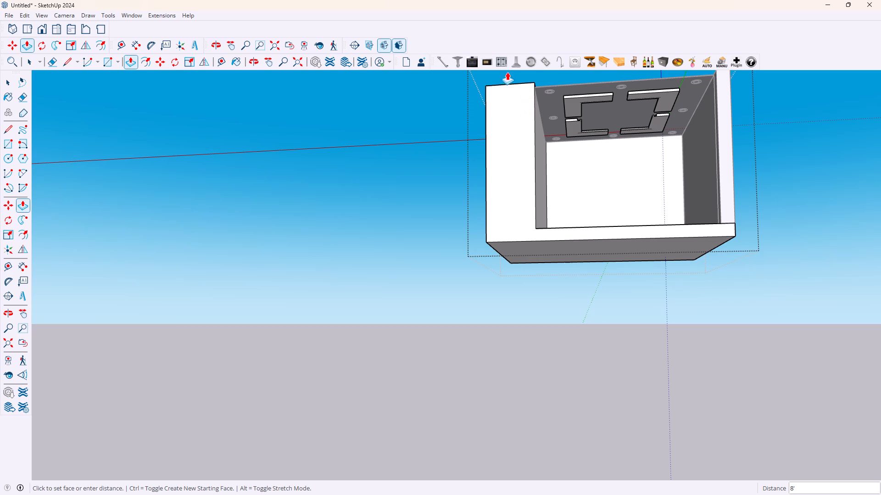
pyautogui.moveTo(507, 69); pyautogui.dragTo(506, 124, button='middle')
pyautogui.scroll(1, 506, 124)
pyautogui.moveTo(486, 112); pyautogui.dragTo(487, 269, button='middle')
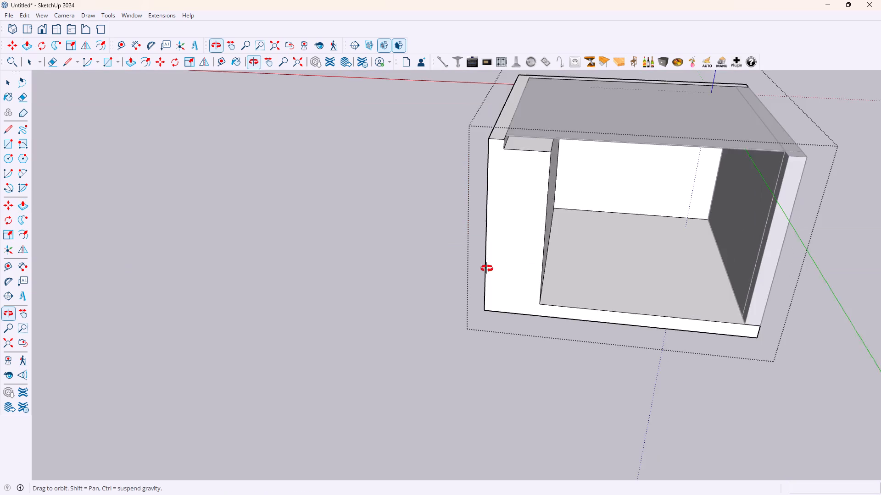
pyautogui.scroll(5, 506, 182)
pyautogui.scroll(4, 499, 104)
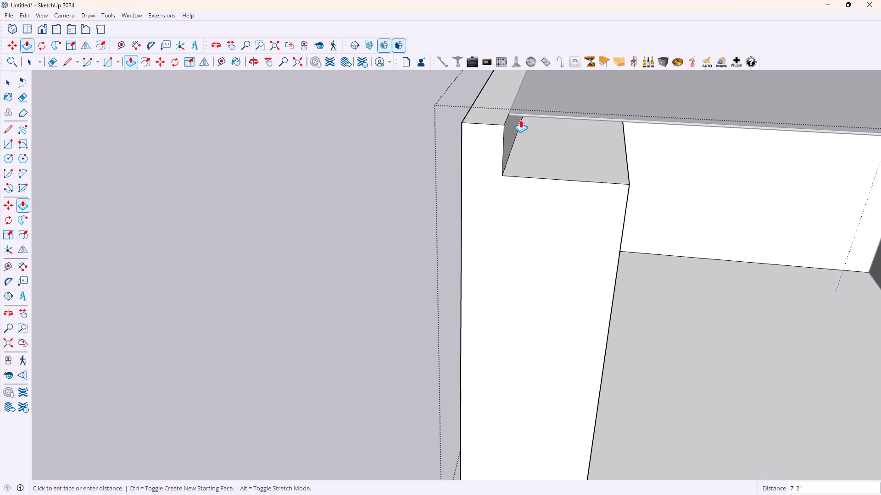
pyautogui.scroll(2, 508, 162)
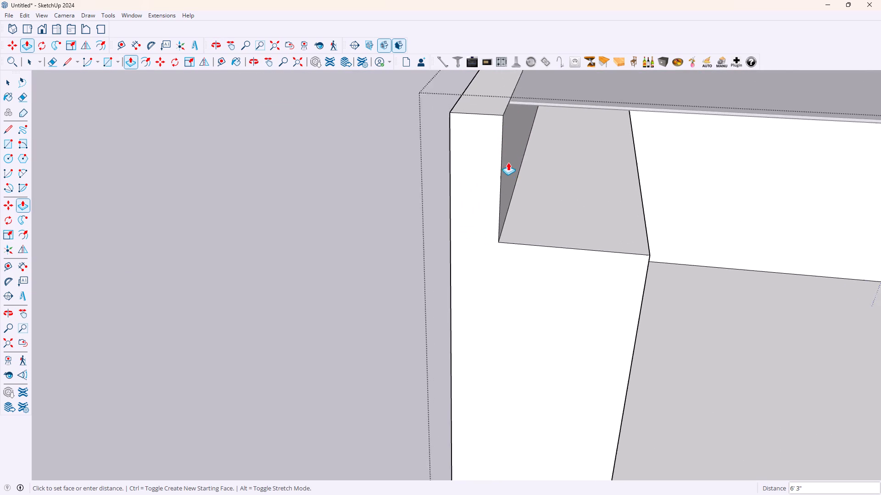
pyautogui.scroll(1, 508, 162)
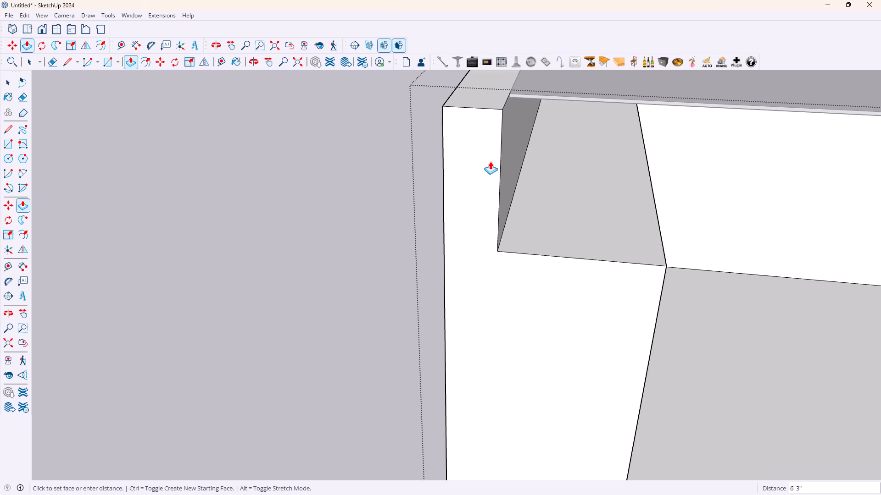
pyautogui.write("7'")
pyautogui.press('Return')
pyautogui.moveTo(741, 236); pyautogui.dragTo(665, 91, button='middle')
pyautogui.scroll(-5, 729, 158)
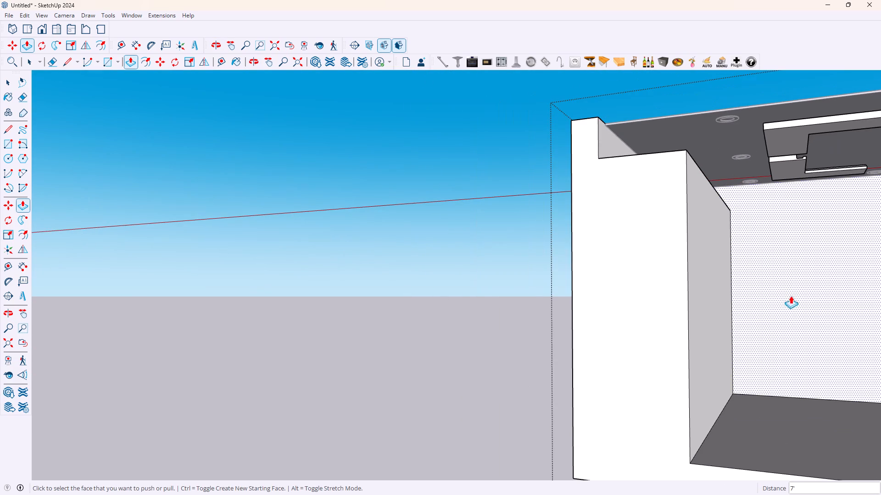
pyautogui.moveTo(792, 298); pyautogui.dragTo(608, 314, button='middle')
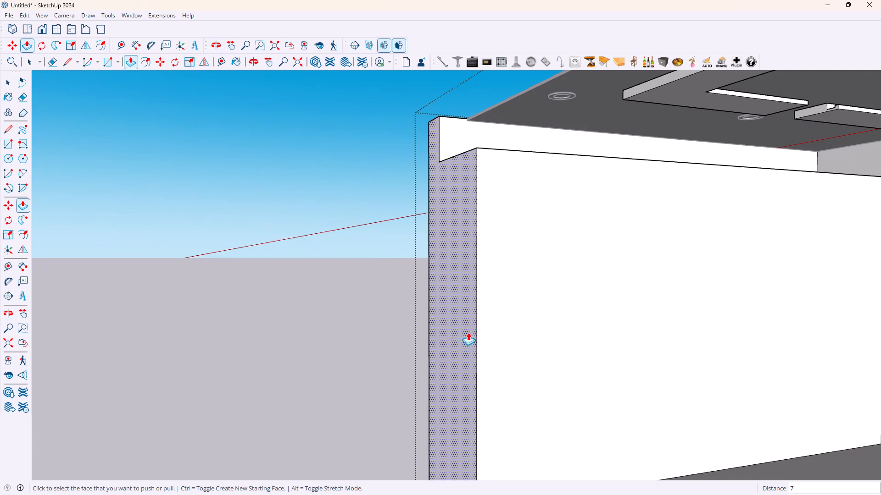
# Draw a 2' 8" horizontal line and a 7' vertical line separating the block's open-end face from the floor and side-wall edges.
pyautogui.scroll(-4, 485, 305)
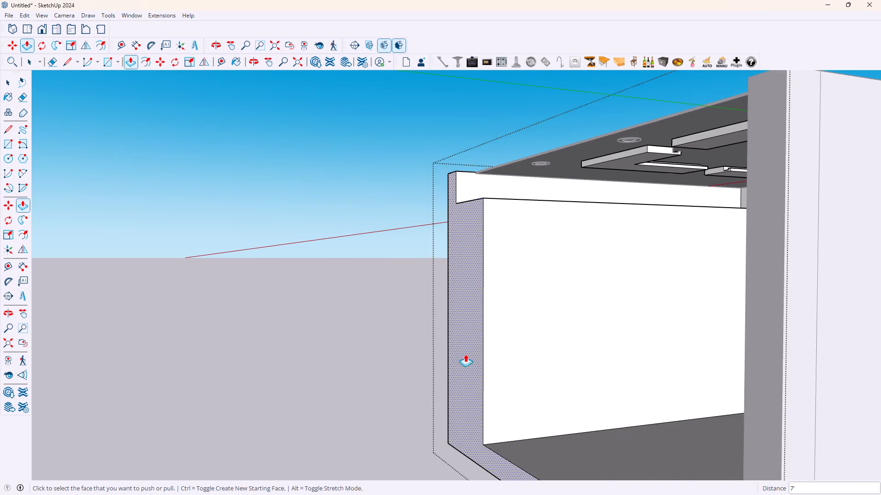
pyautogui.moveTo(469, 354); pyautogui.dragTo(701, 354, button='middle')
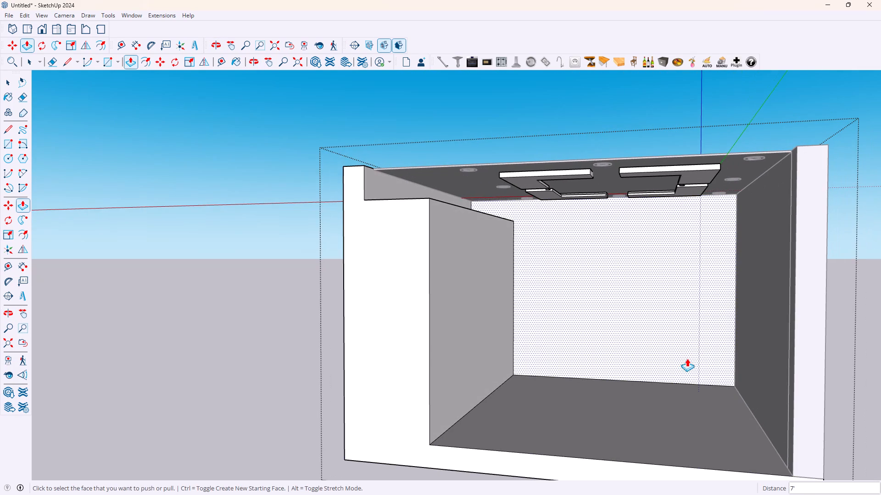
pyautogui.press('l')
pyautogui.click(430, 445)
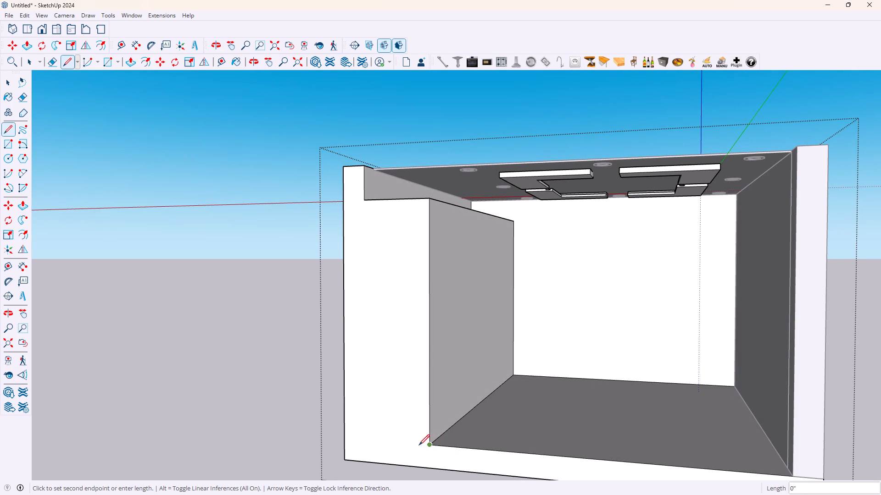
pyautogui.click(342, 440)
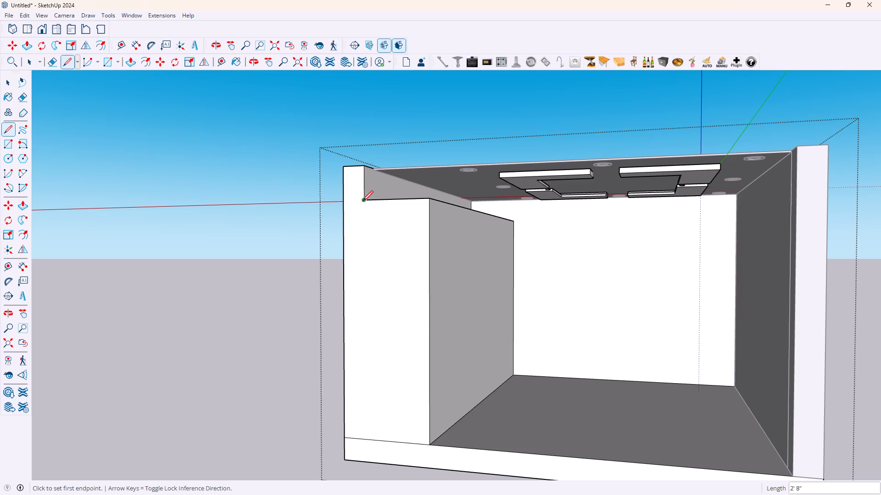
pyautogui.click(362, 201)
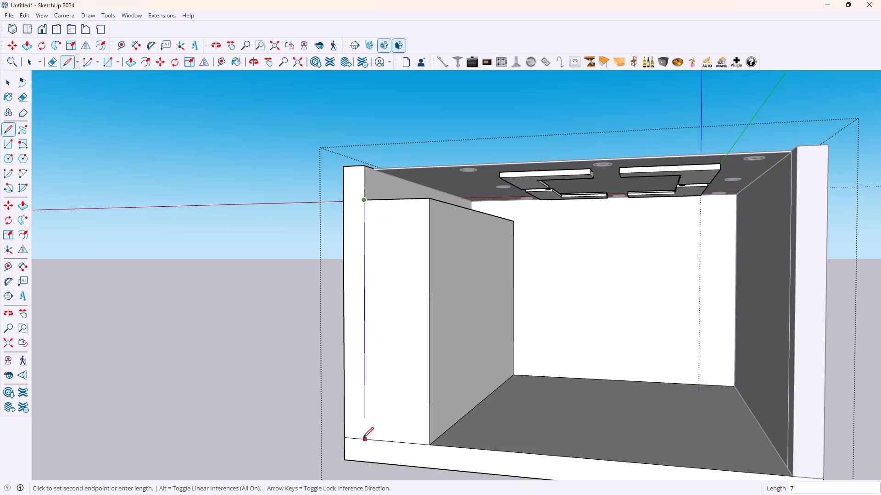
pyautogui.click(363, 438)
pyautogui.press('space')
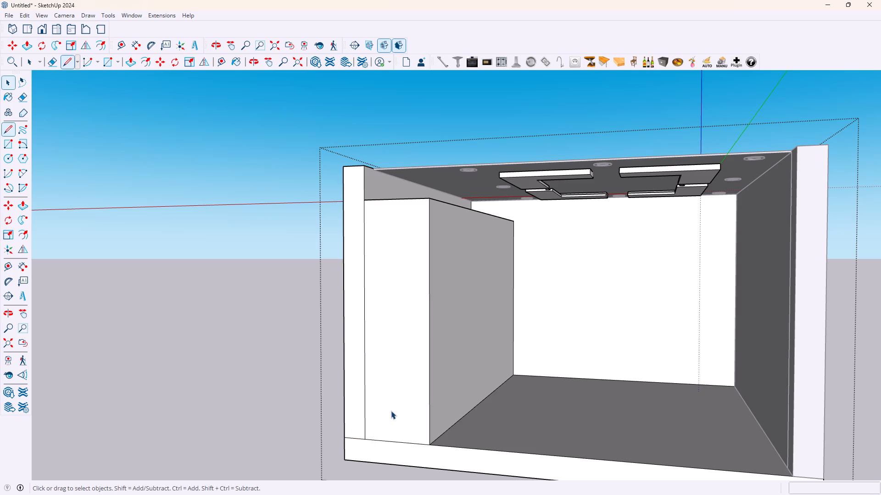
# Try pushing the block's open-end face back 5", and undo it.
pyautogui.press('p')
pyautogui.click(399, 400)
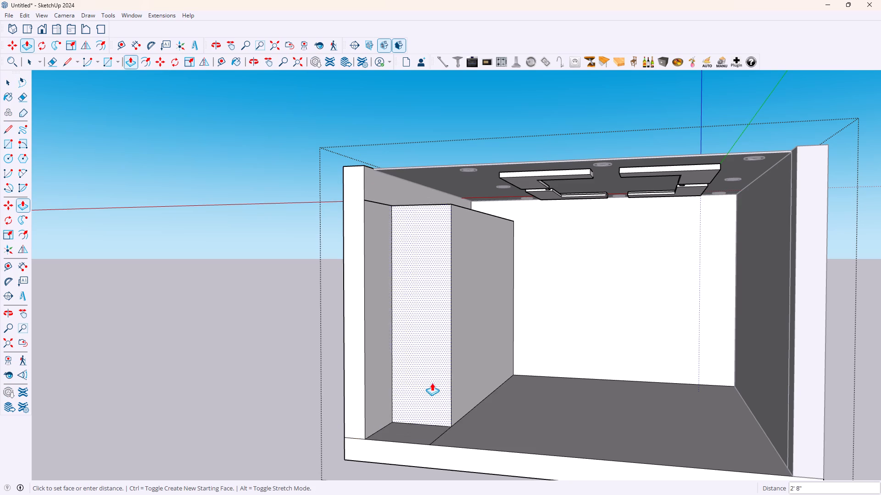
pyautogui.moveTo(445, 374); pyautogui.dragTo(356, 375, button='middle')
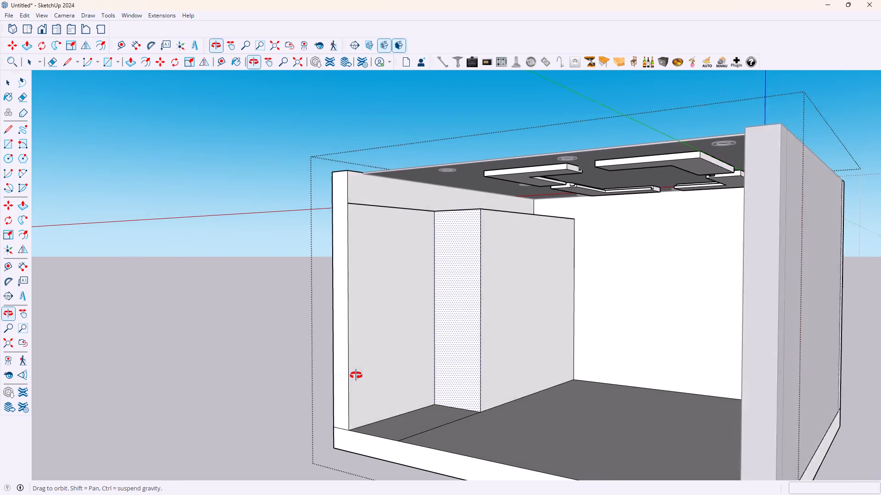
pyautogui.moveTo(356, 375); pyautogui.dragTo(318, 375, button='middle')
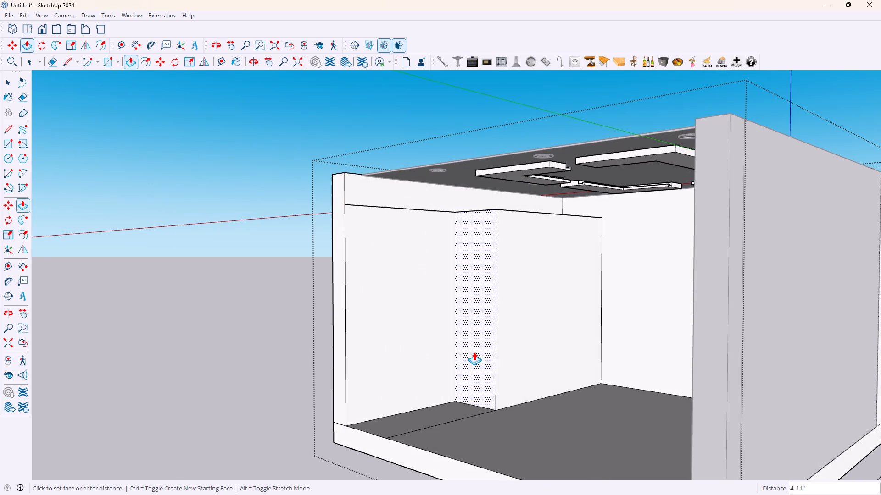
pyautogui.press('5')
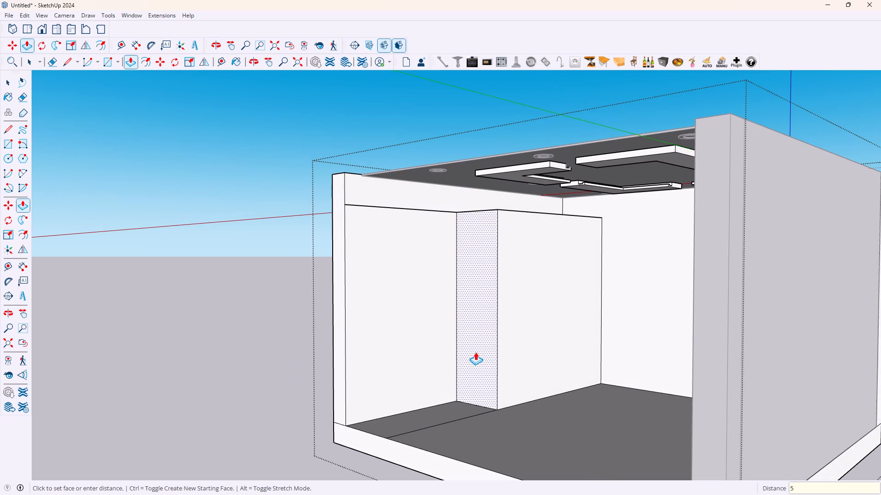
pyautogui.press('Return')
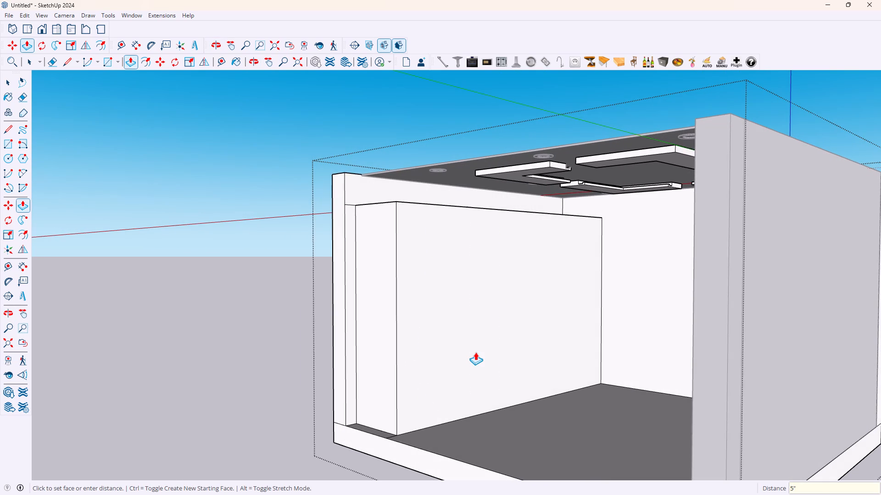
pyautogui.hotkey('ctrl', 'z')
# Push the block's open-end face 6' back toward the rear wall.
pyautogui.click(373, 352)
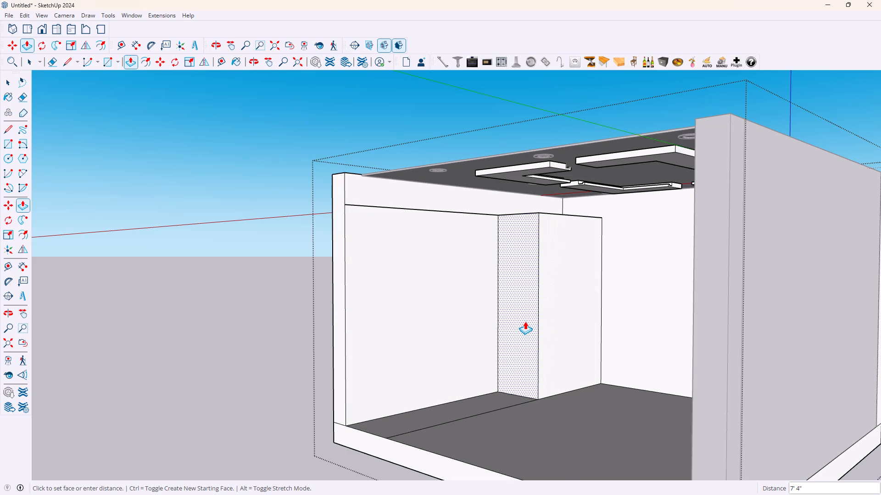
pyautogui.write("6'")
pyautogui.press('Return')
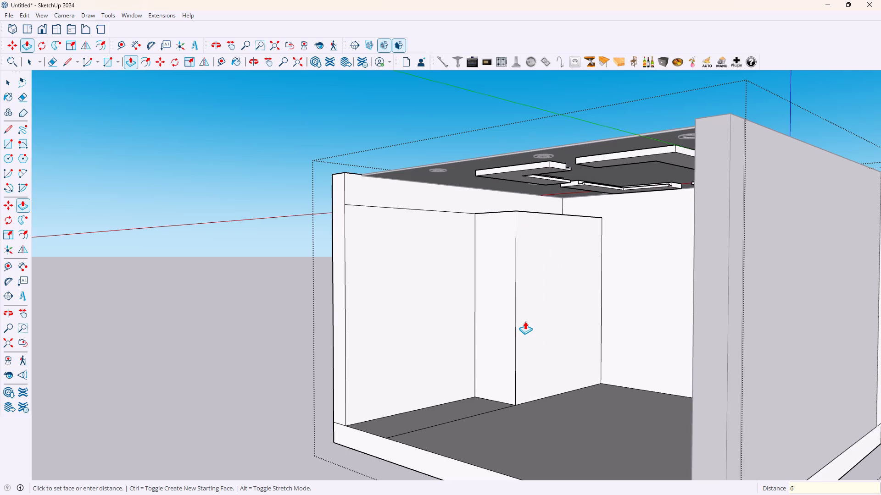
# Examine the shortened block and the exposed stretch of side wall and floor in front of it.
pyautogui.moveTo(595, 339); pyautogui.dragTo(675, 342, button='middle')
pyautogui.scroll(3, 608, 342)
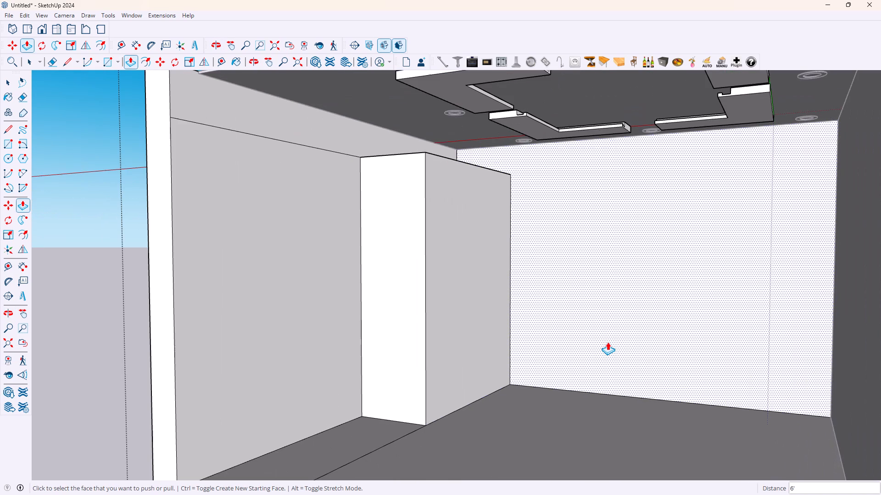
pyautogui.moveTo(608, 342); pyautogui.dragTo(661, 341, button='middle')
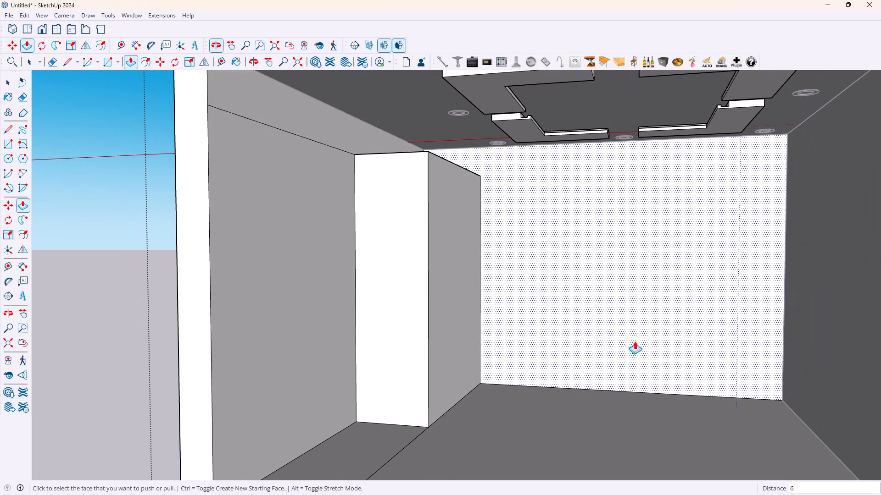
pyautogui.scroll(-3, 539, 368)
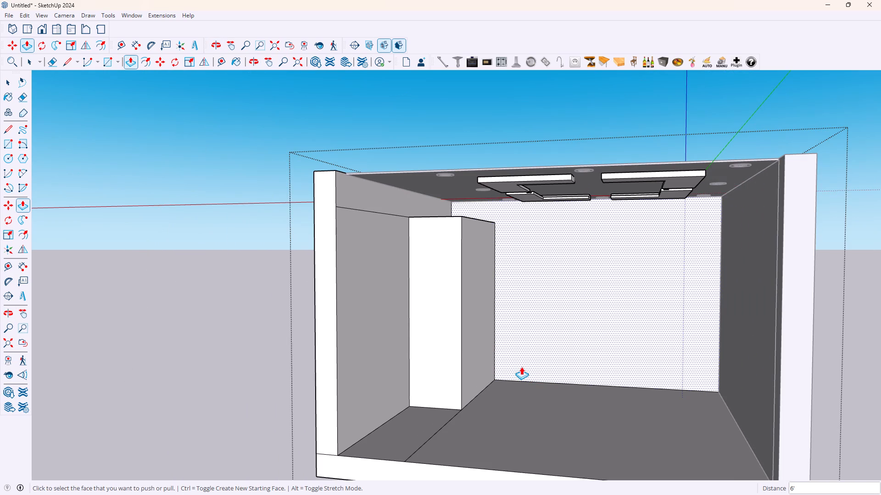
pyautogui.scroll(2, 400, 292)
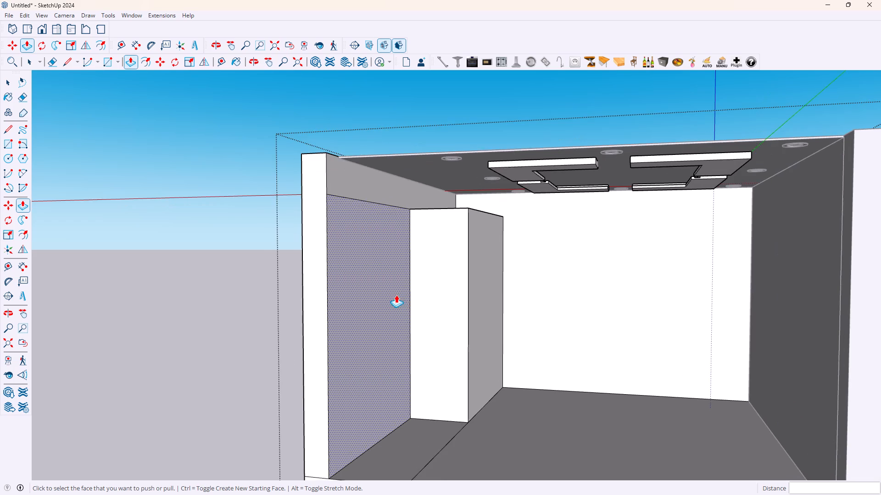
pyautogui.press('space')
pyautogui.scroll(-4, 401, 362)
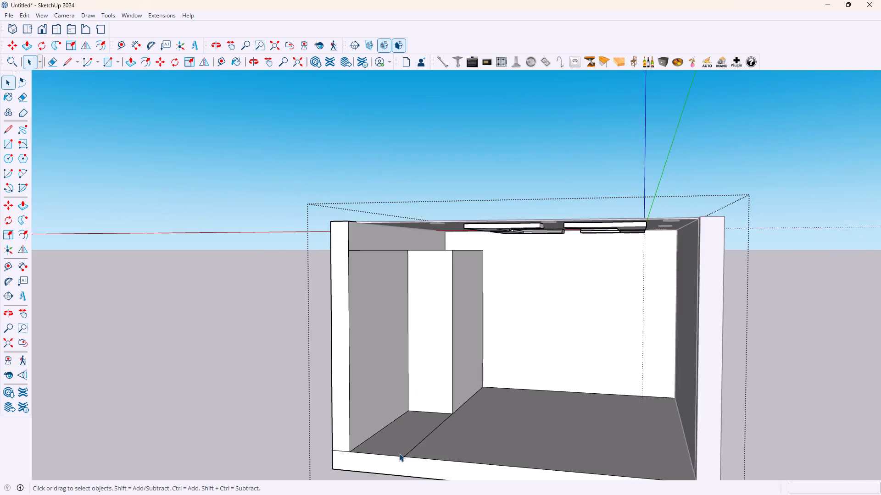
pyautogui.scroll(3, 397, 453)
pyautogui.moveTo(428, 414); pyautogui.dragTo(324, 434, button='middle')
pyautogui.scroll(1, 324, 434)
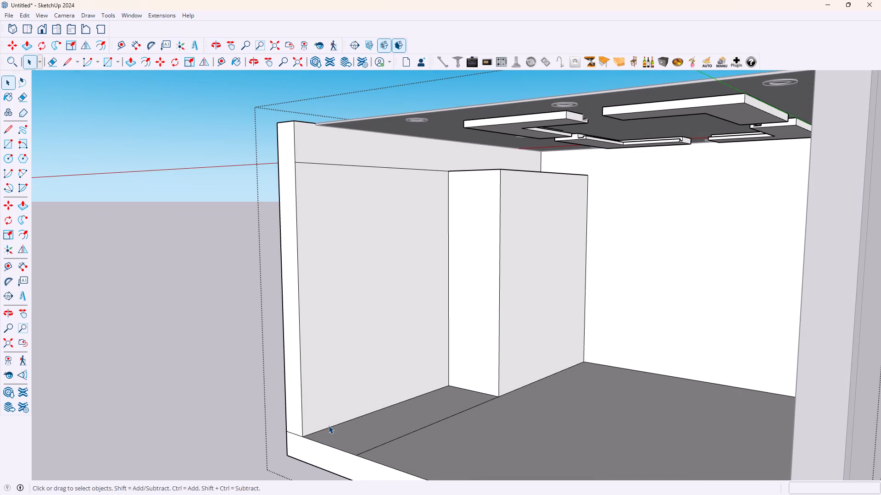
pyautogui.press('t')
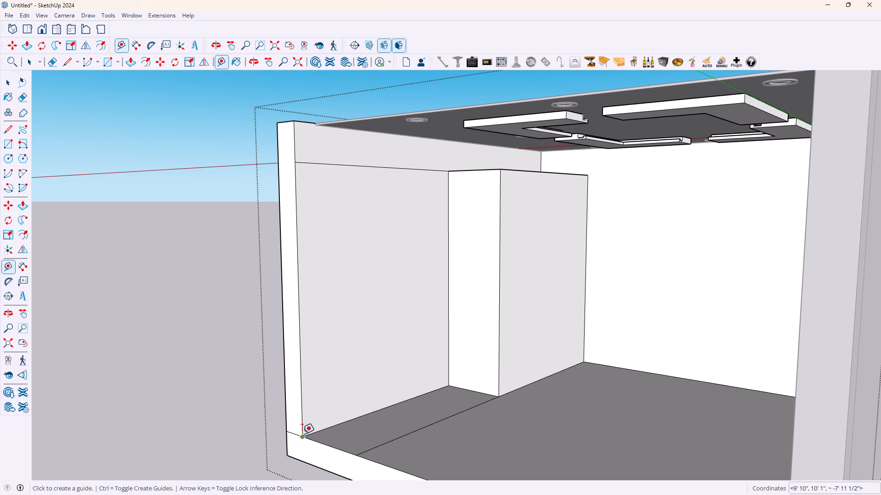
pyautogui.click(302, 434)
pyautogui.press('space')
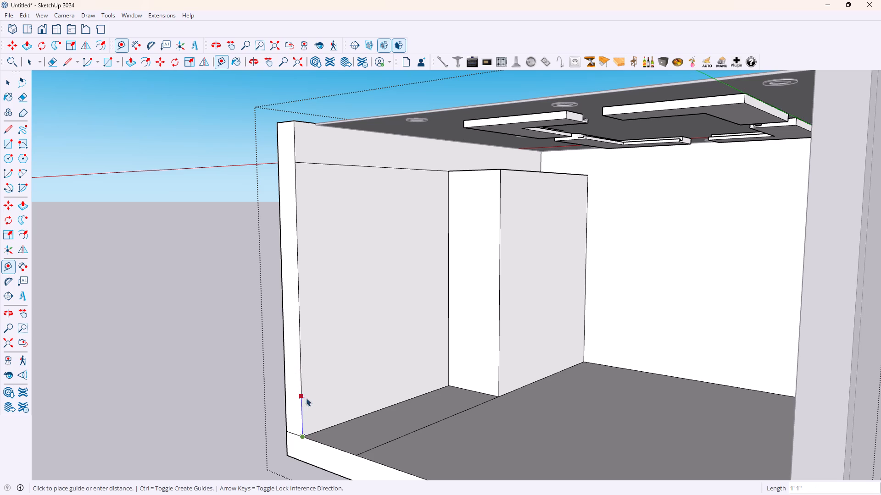
# Place two horizontal guides on the exposed side wall, one 3' above the floor edge and another 3' above the first.
pyautogui.press('t')
pyautogui.click(342, 422)
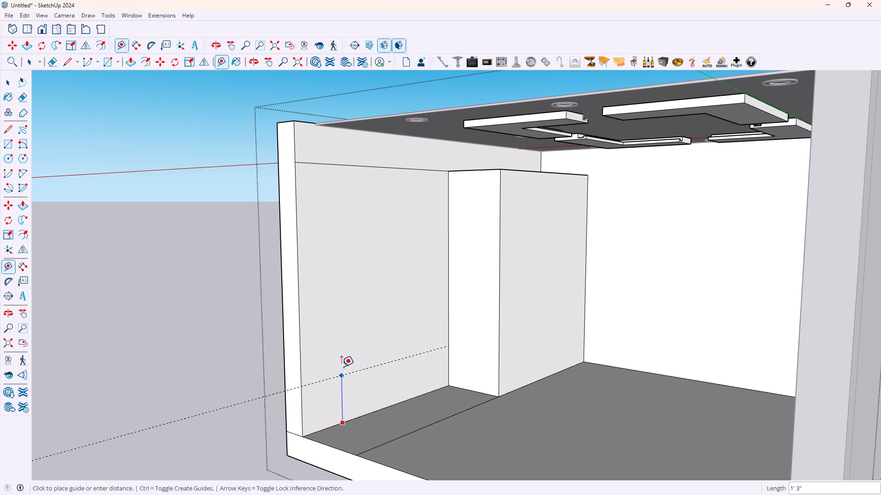
pyautogui.write("3'")
pyautogui.press('Return')
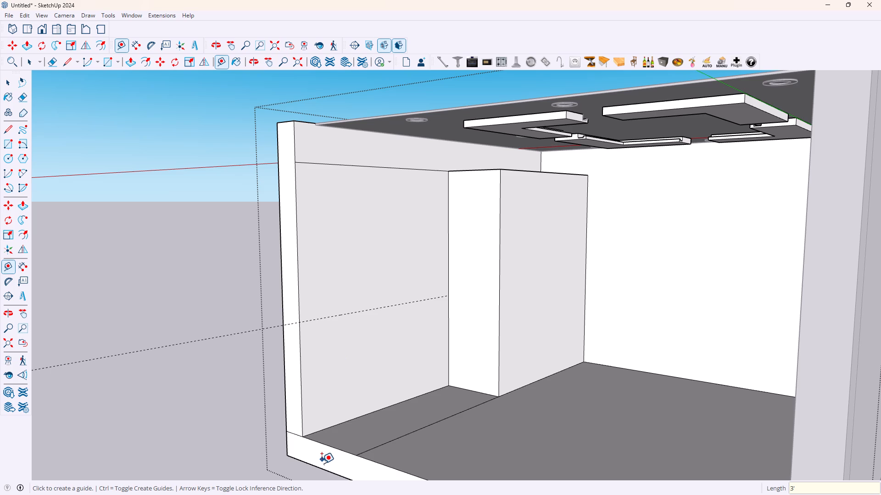
pyautogui.click(367, 312)
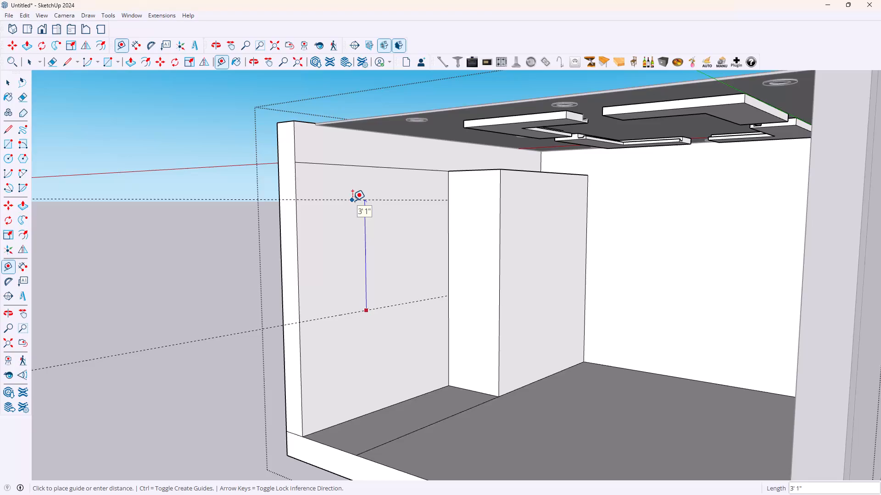
pyautogui.write("3'")
pyautogui.press('Return')
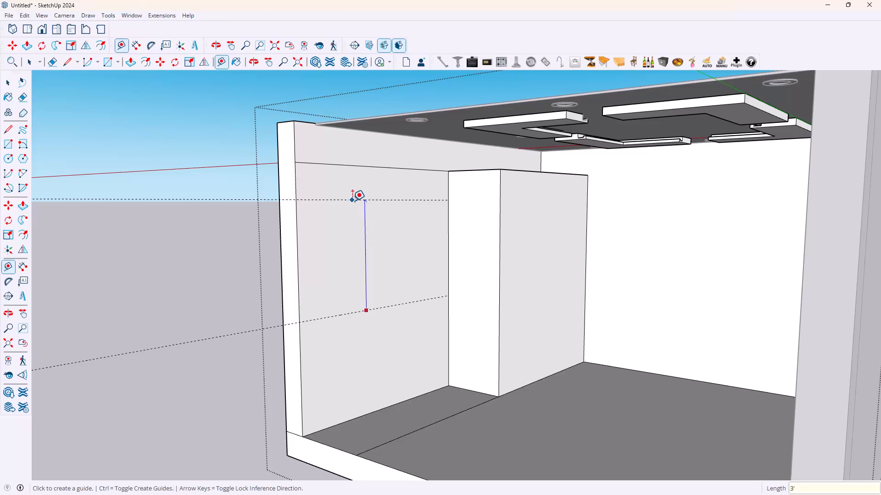
# Place two vertical guides on the exposed side wall, one 1' 6" from its front edge and another 3' farther in.
pyautogui.click(298, 288)
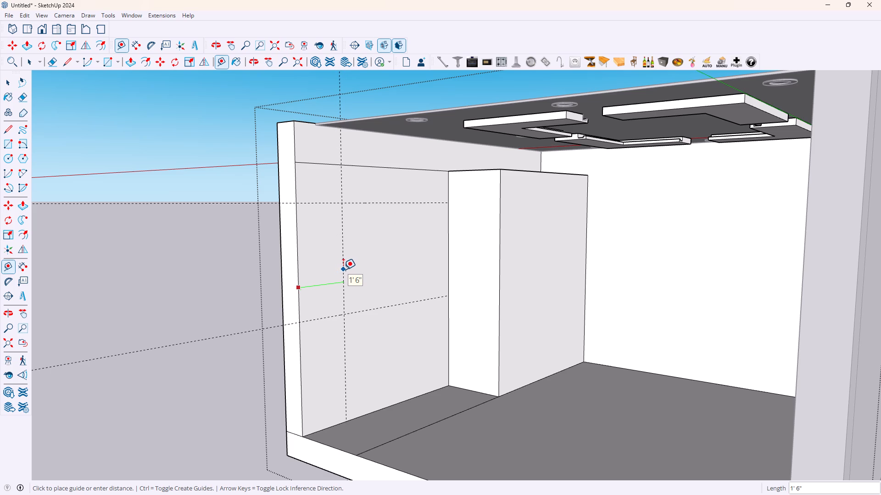
pyautogui.click(343, 269)
pyautogui.click(342, 270)
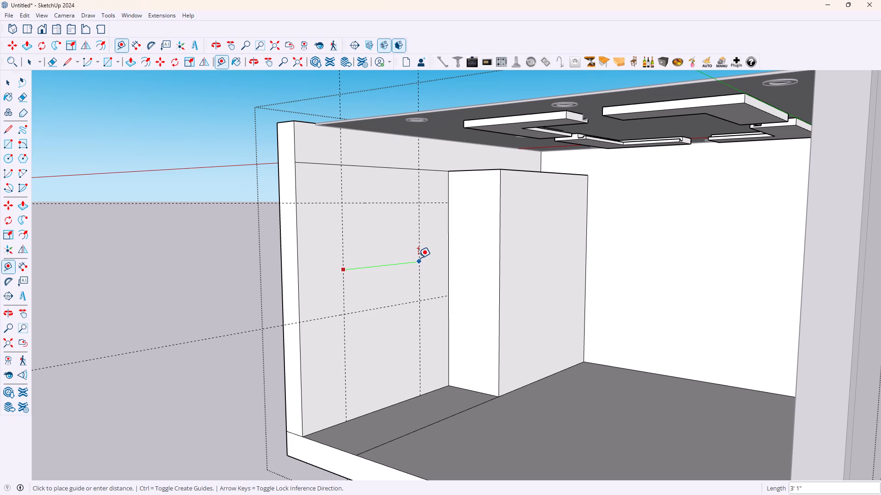
pyautogui.click(418, 258)
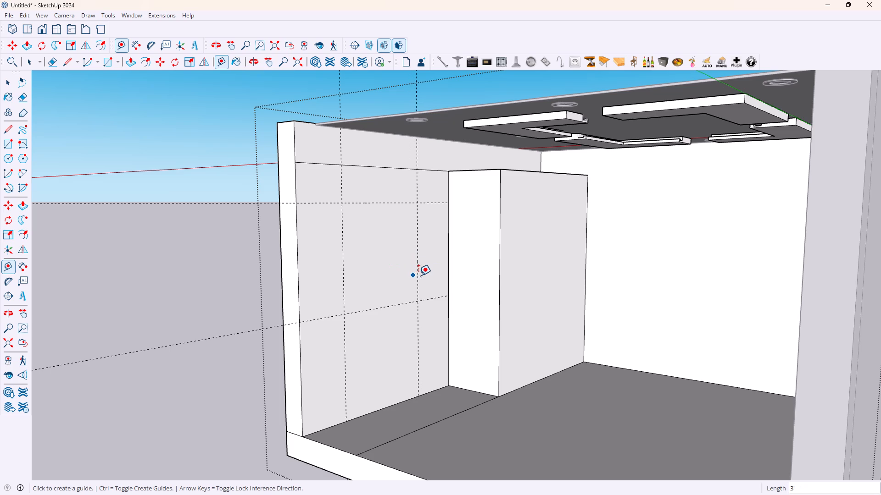
# Draw a 3' by 3' rectangle on the side wall between the four guide intersections.
pyautogui.press('r')
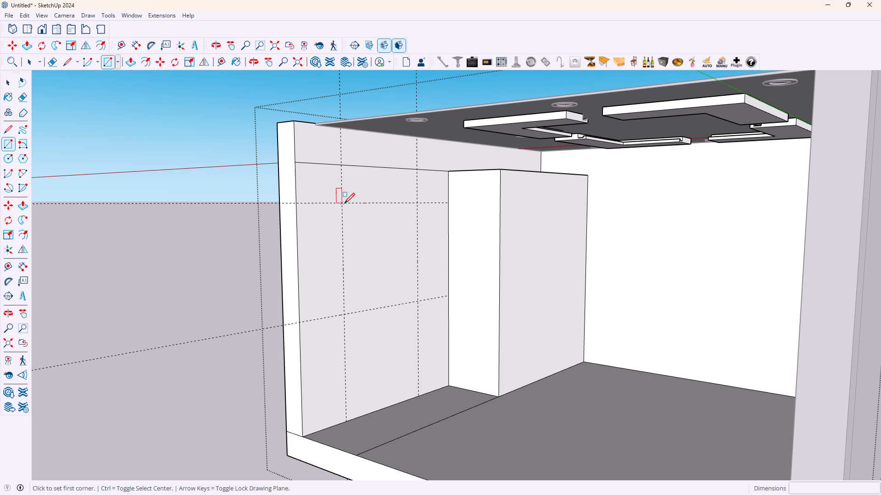
pyautogui.click(344, 203)
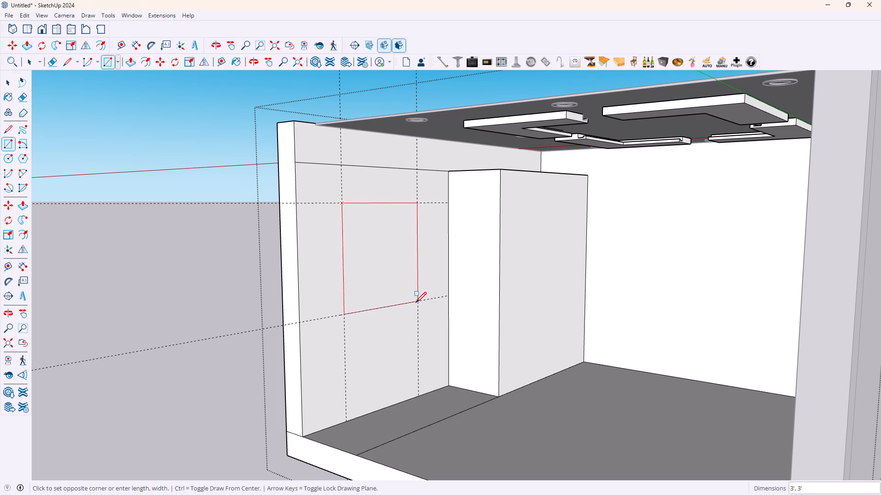
pyautogui.click(416, 302)
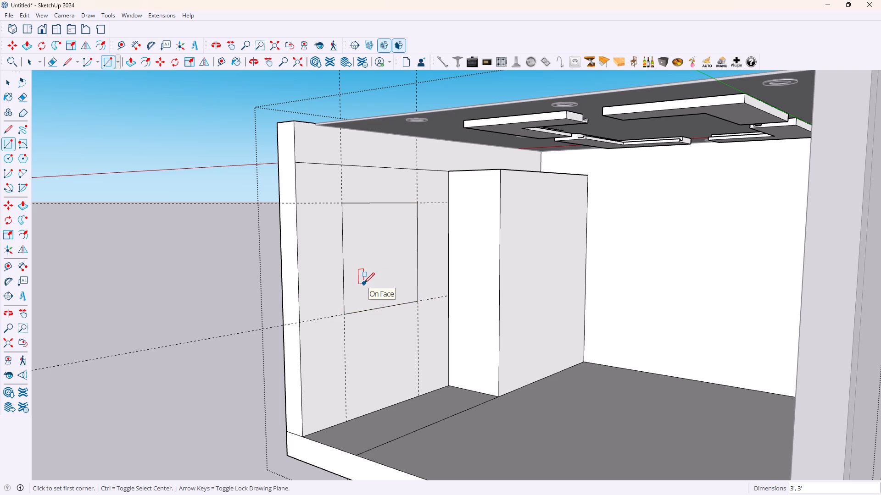
pyautogui.press('space')
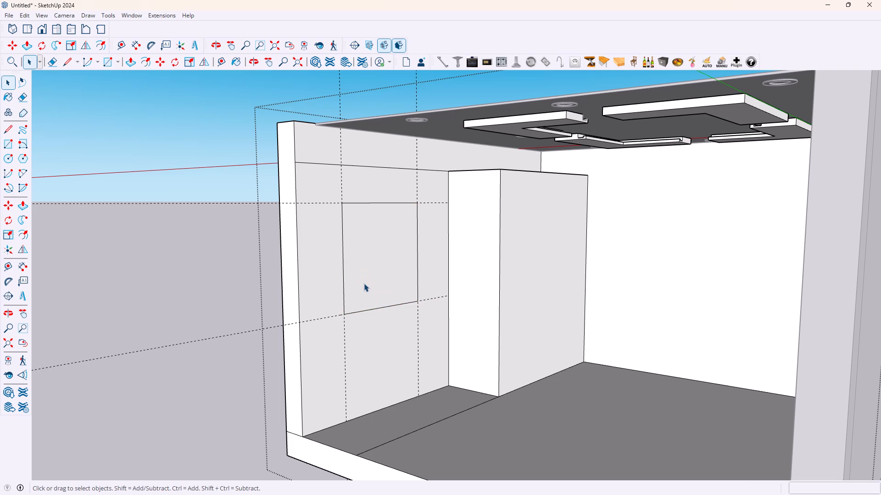
# Push/Pull the 3' square 8" through the side wall to cut a window opening.
pyautogui.press('p')
pyautogui.click(368, 283)
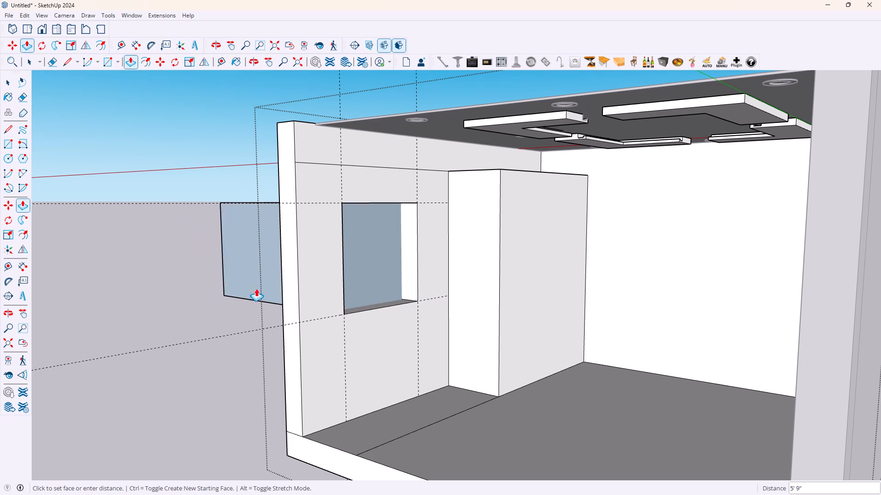
pyautogui.click(283, 319)
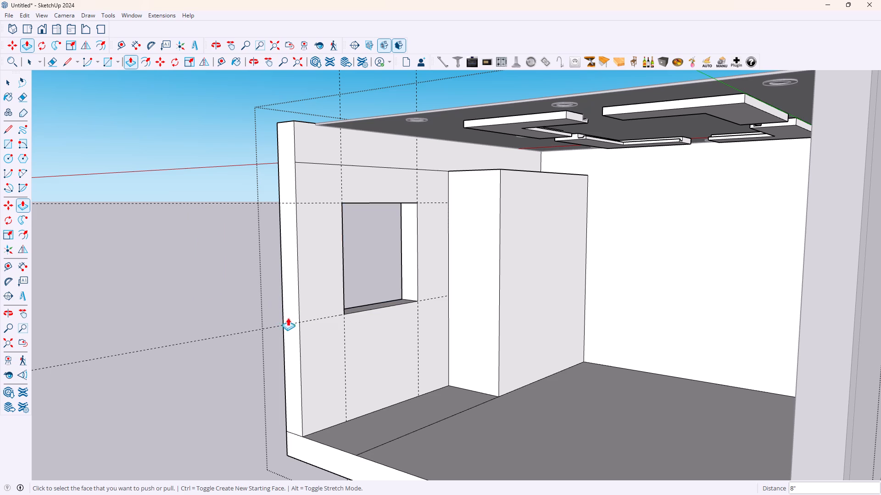
# Delete all construction guides from the model around the new window opening.
pyautogui.scroll(2, 365, 280)
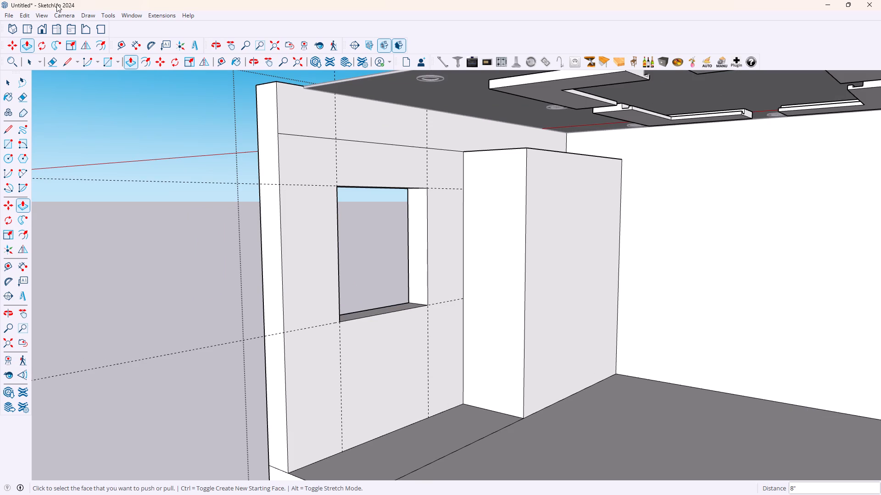
pyautogui.click(27, 18)
pyautogui.click(50, 108)
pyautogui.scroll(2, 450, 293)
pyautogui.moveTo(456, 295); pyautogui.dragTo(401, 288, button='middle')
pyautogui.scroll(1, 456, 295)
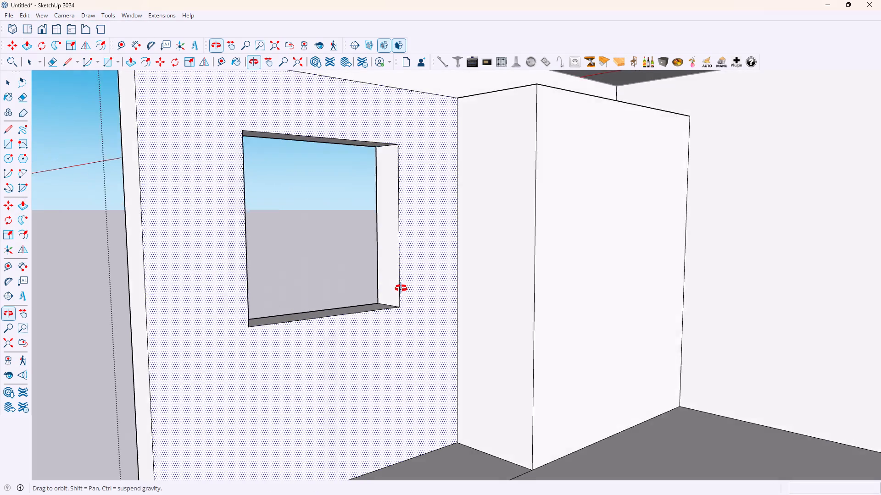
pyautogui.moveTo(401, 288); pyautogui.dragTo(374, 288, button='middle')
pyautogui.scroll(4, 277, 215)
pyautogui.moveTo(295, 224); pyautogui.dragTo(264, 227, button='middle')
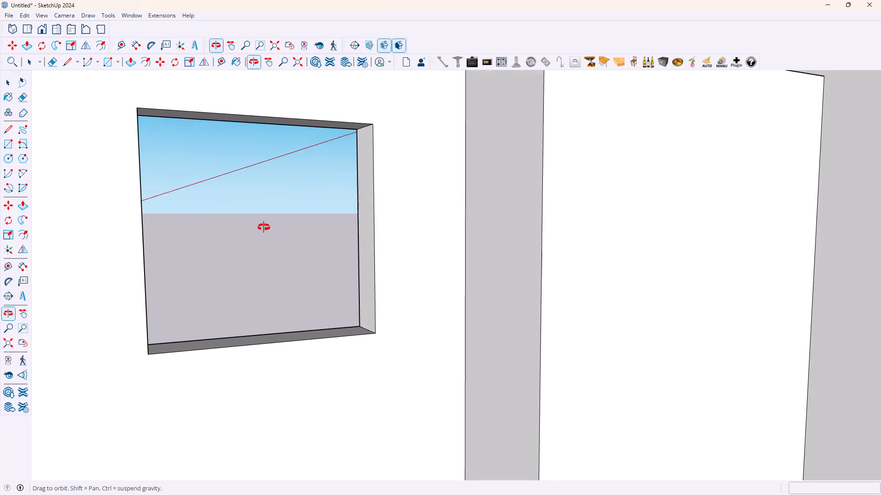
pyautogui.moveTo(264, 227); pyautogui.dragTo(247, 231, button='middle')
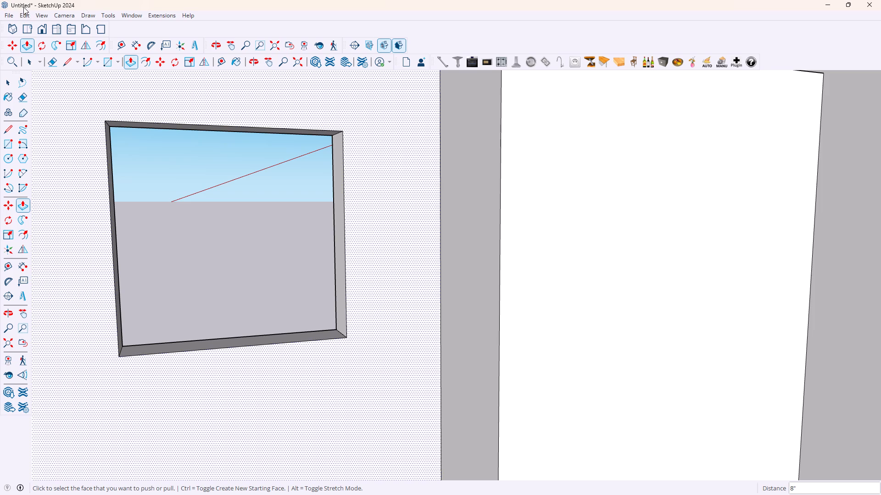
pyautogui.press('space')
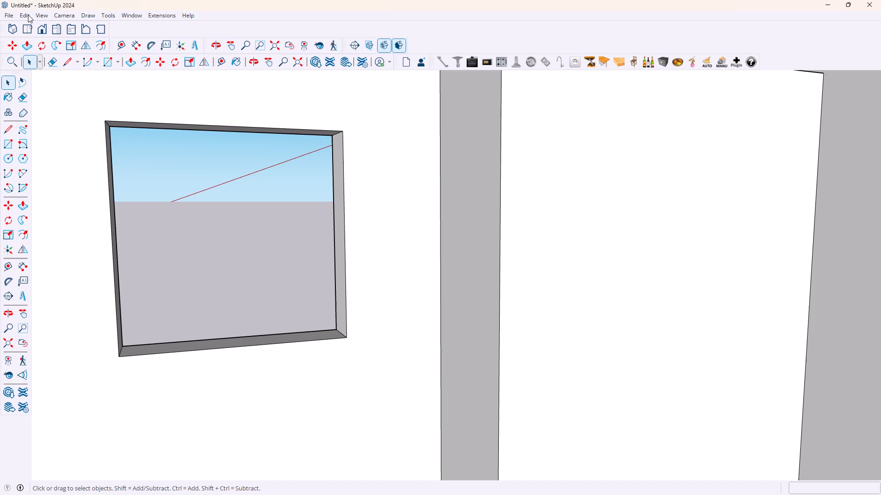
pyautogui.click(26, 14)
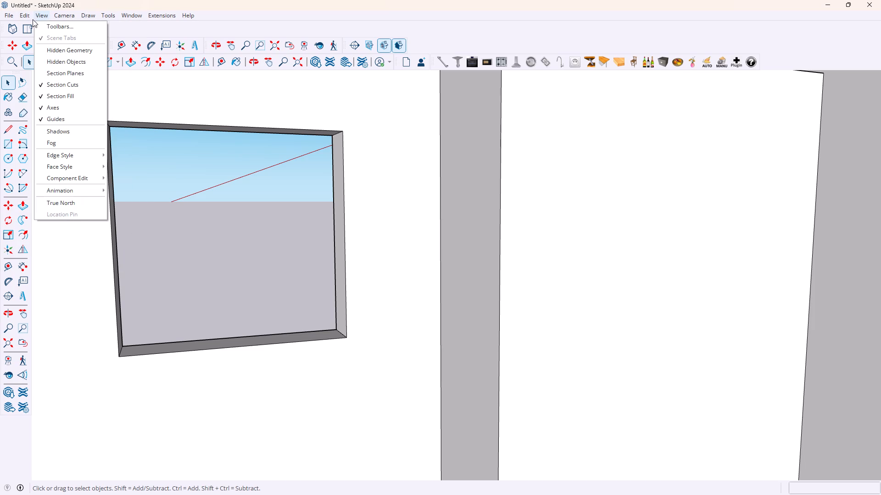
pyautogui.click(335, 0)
# Open 3D Warehouse and search its models for "window".
pyautogui.click(317, 63)
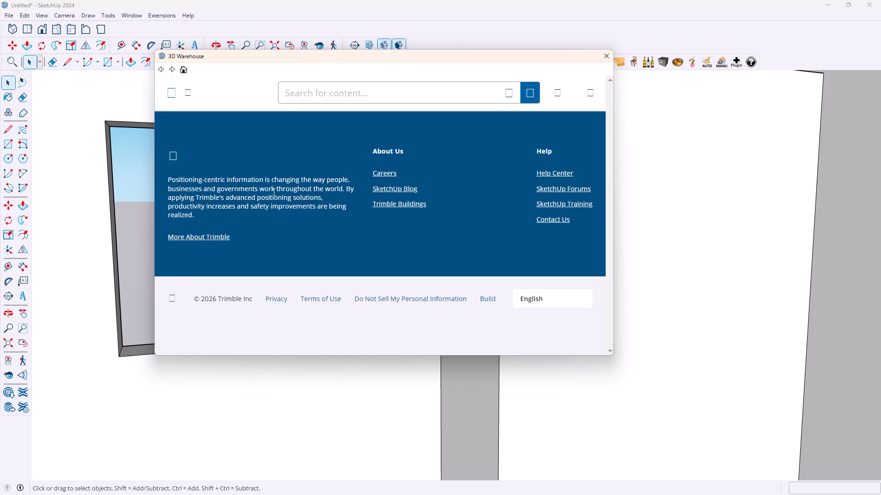
pyautogui.click(371, 95)
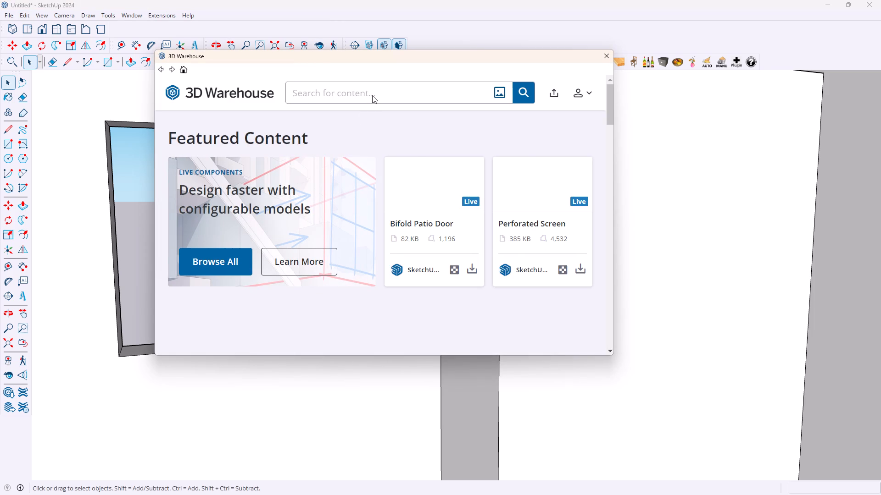
pyautogui.write('window')
pyautogui.press('Return')
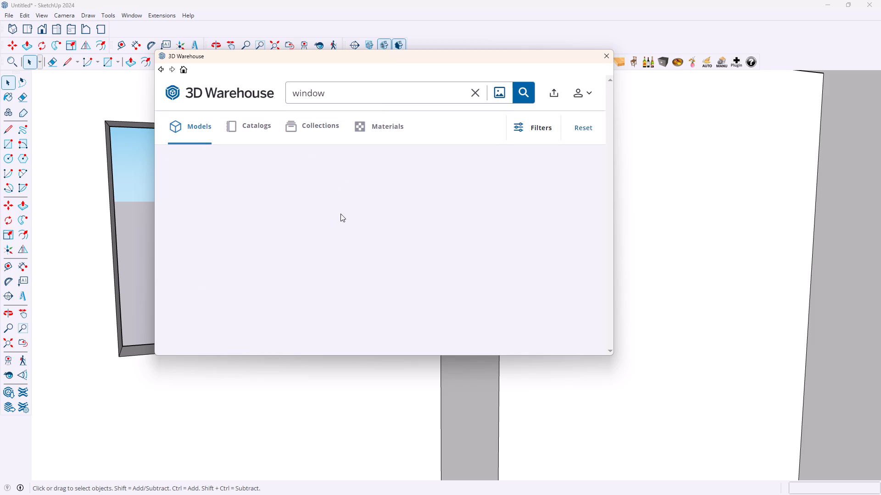
# Browse the window search results for a simple framed model suited to the side-wall opening.
pyautogui.scroll(-1, 511, 401)
pyautogui.scroll(-4, 472, 231)
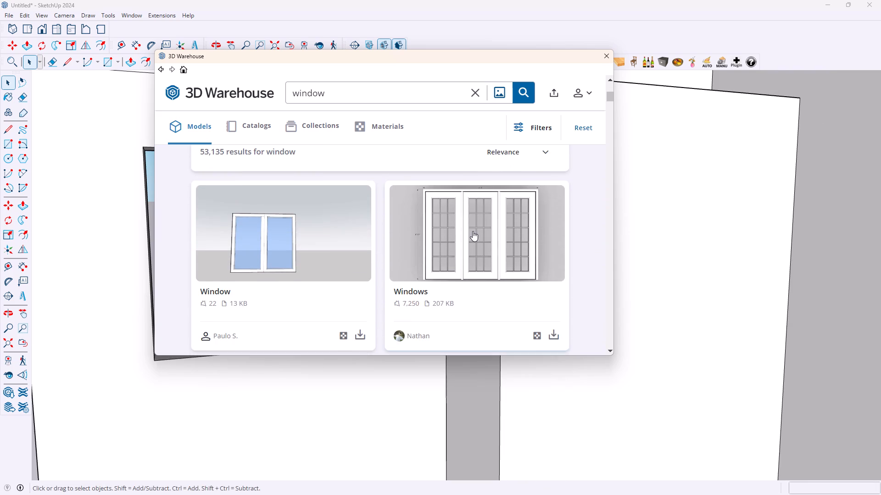
pyautogui.scroll(-4, 351, 261)
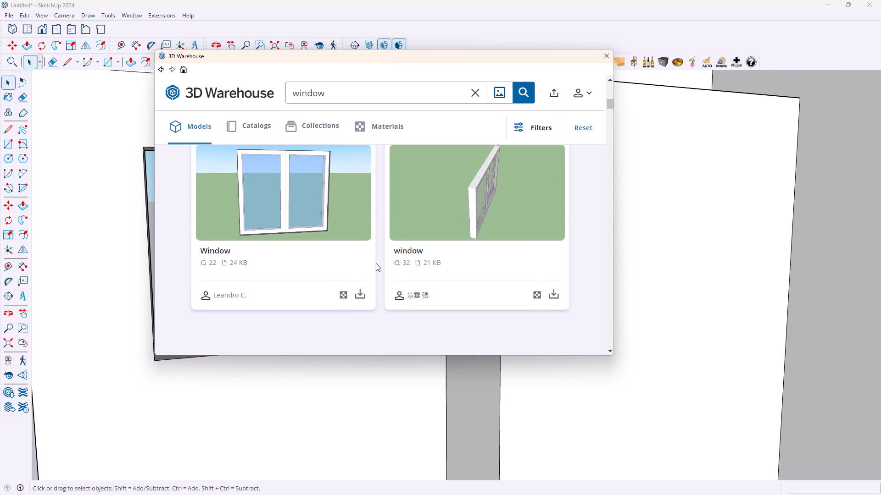
pyautogui.scroll(-12, 401, 264)
pyautogui.scroll(2, 368, 272)
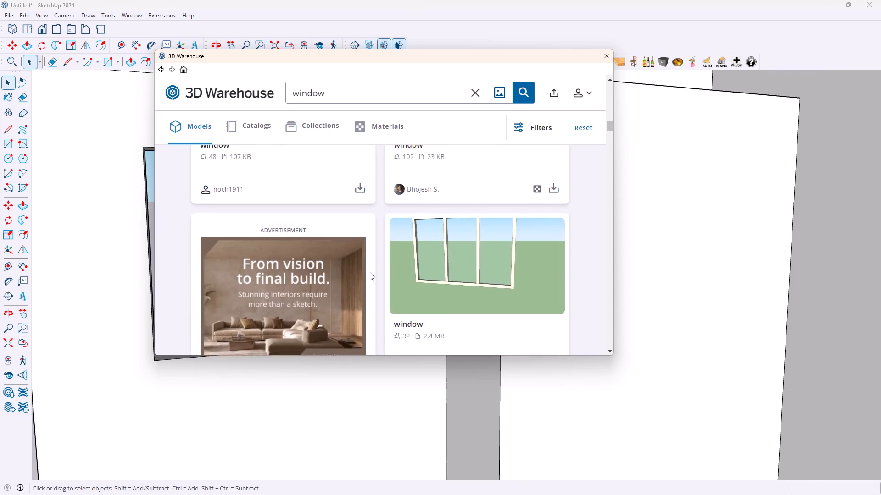
pyautogui.scroll(1, 370, 272)
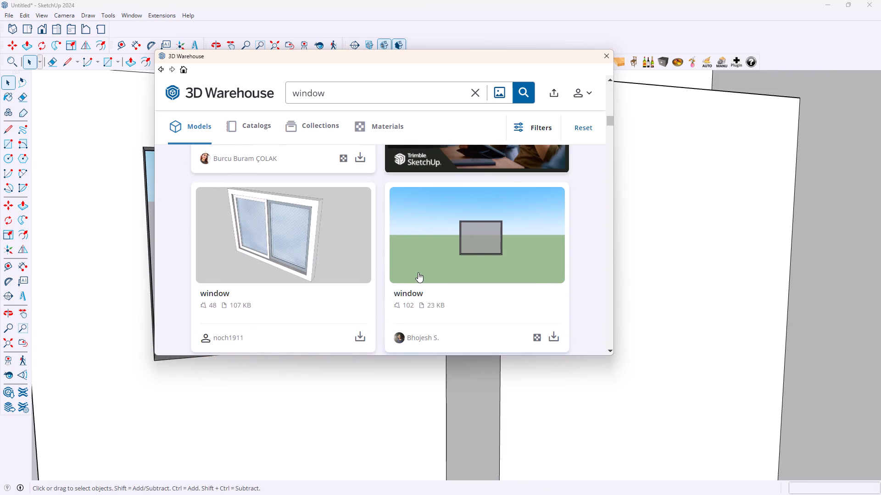
pyautogui.scroll(-4, 418, 272)
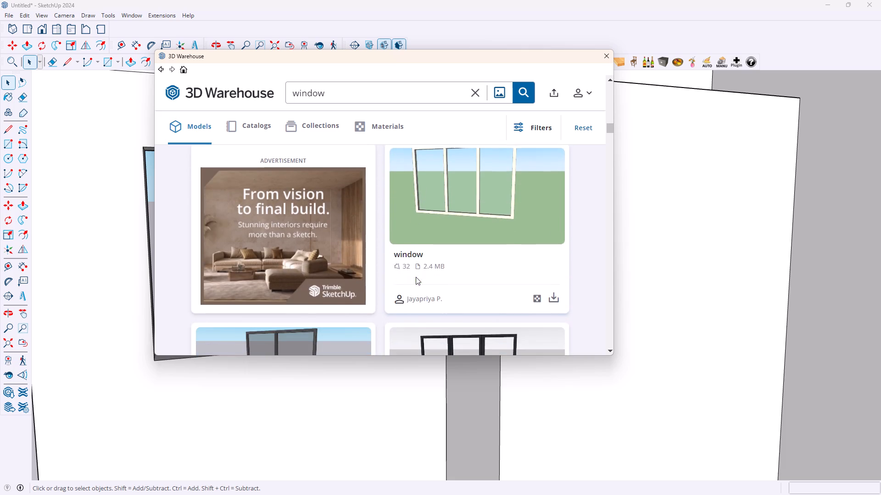
pyautogui.scroll(-11, 416, 277)
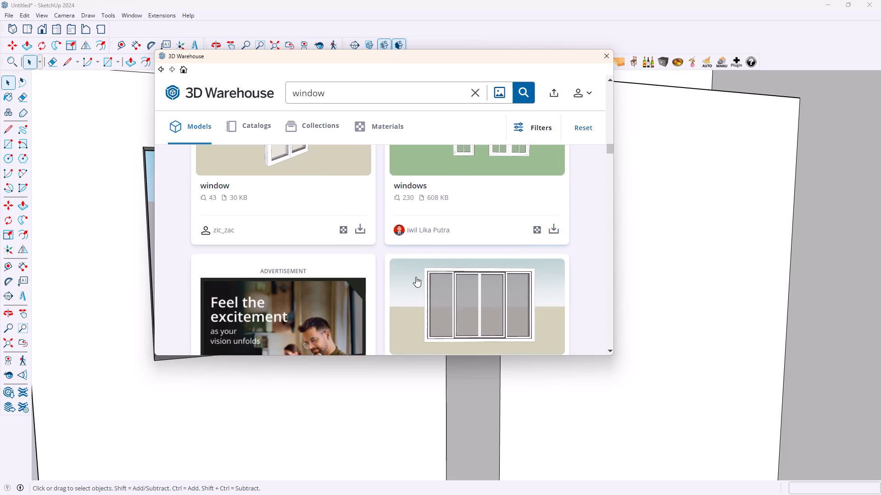
pyautogui.scroll(-13, 416, 277)
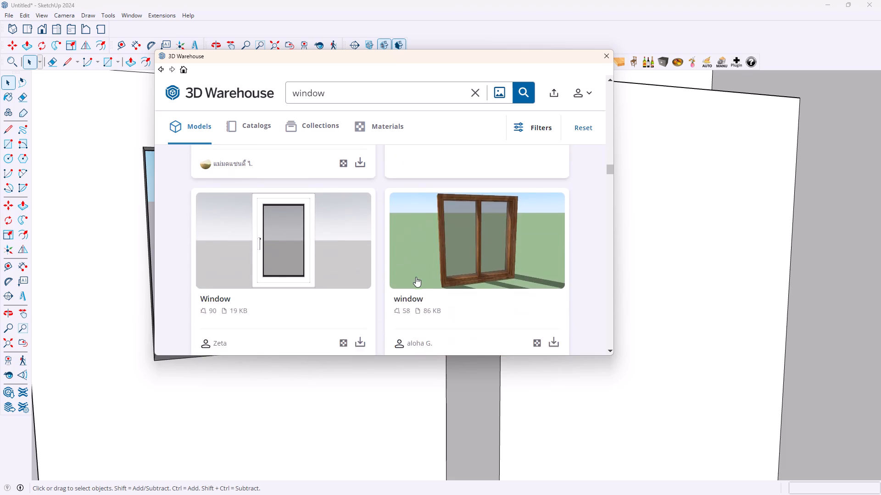
pyautogui.scroll(-9, 416, 277)
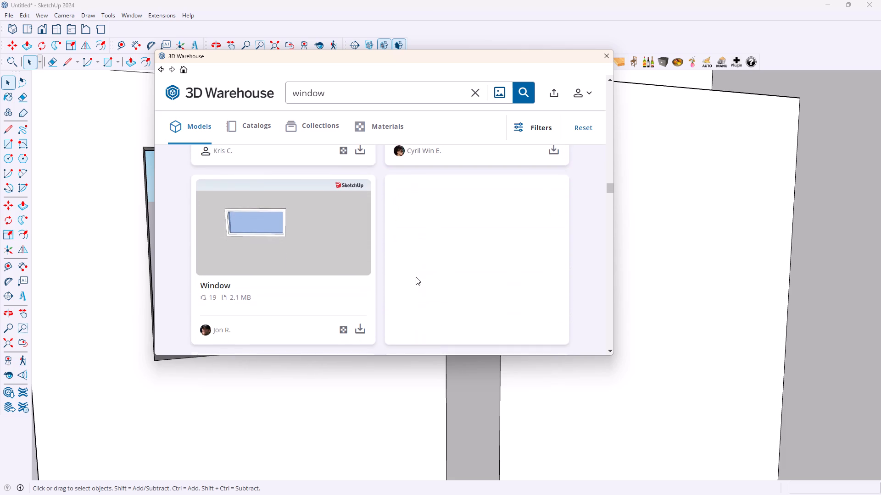
pyautogui.scroll(-18, 416, 277)
pyautogui.scroll(-3, 416, 277)
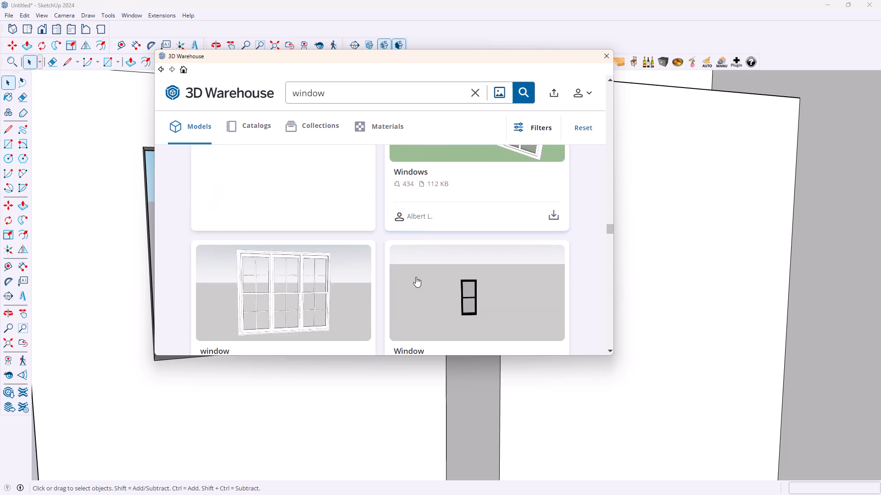
pyautogui.scroll(-10, 416, 277)
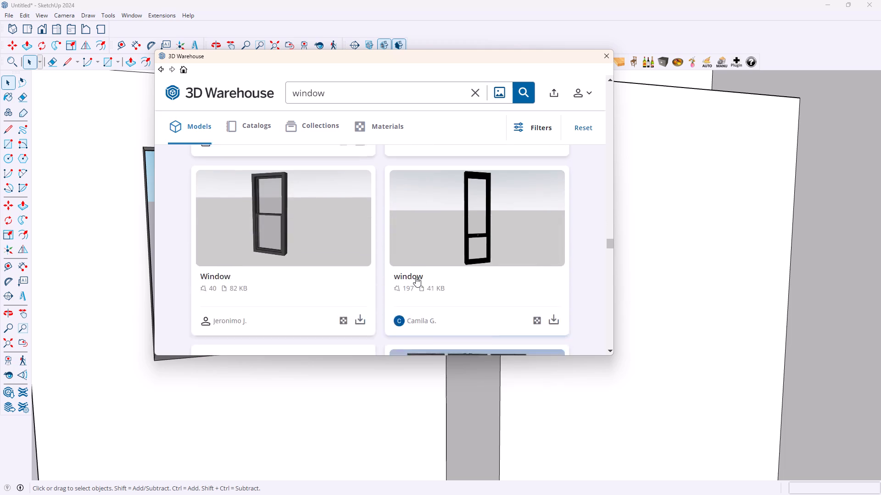
pyautogui.scroll(-8, 416, 277)
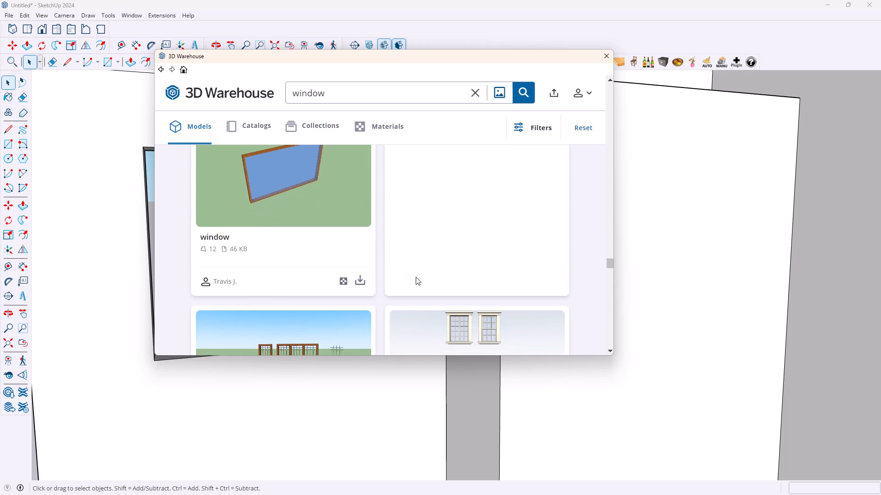
pyautogui.scroll(-5, 362, 276)
pyautogui.scroll(11, 362, 276)
pyautogui.scroll(-6, 362, 276)
# Download the 46 KB wood-framed window with blue glass directly into the model, skipping the promotional video and declining the subscription offer.
pyautogui.click(361, 278)
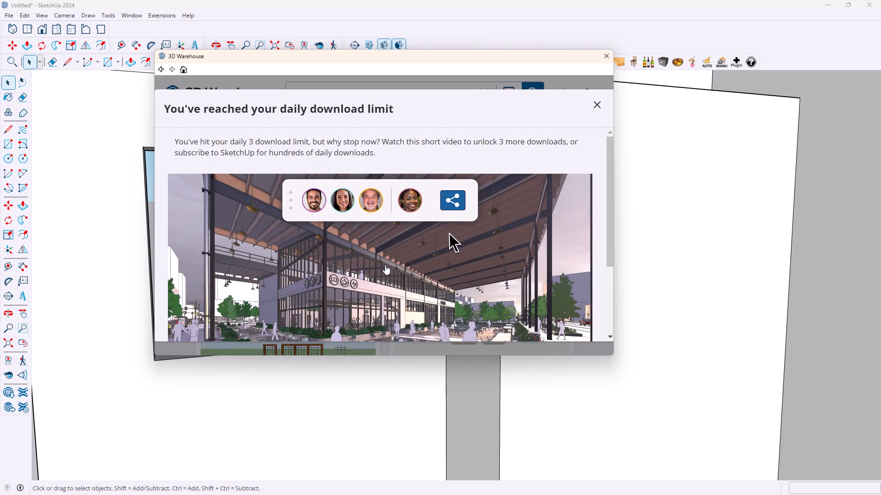
pyautogui.scroll(-4, 377, 263)
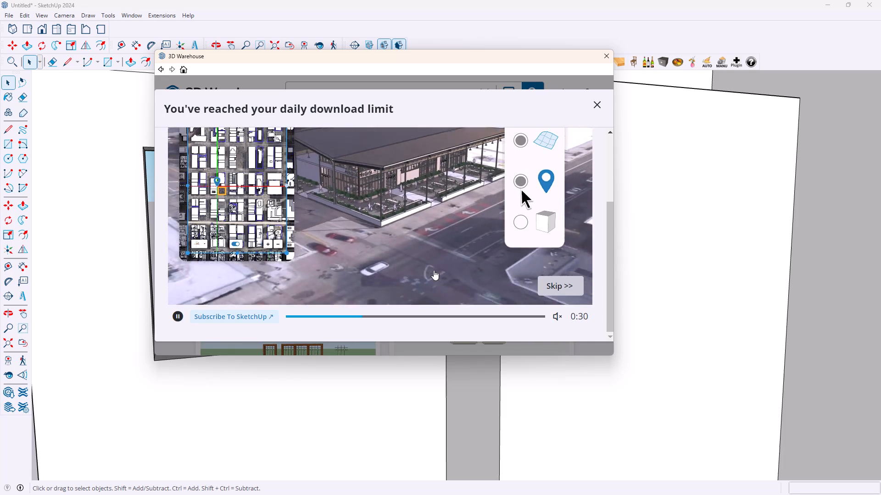
pyautogui.click(564, 289)
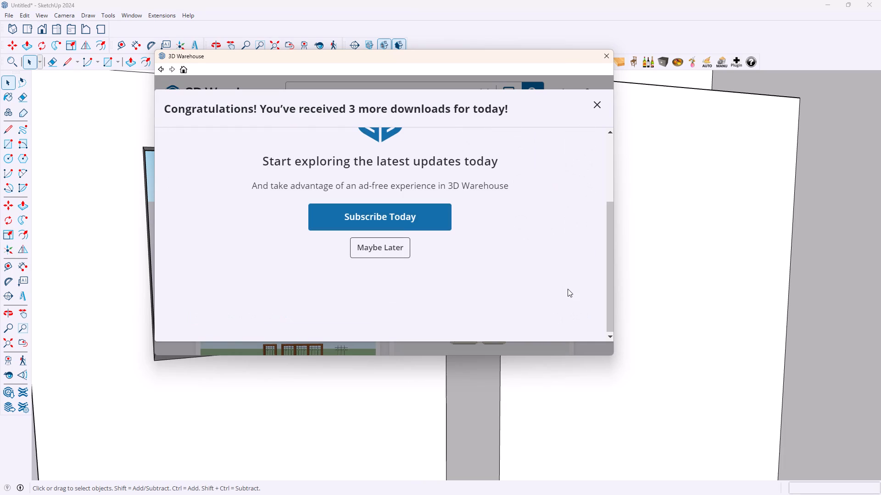
pyautogui.click(401, 250)
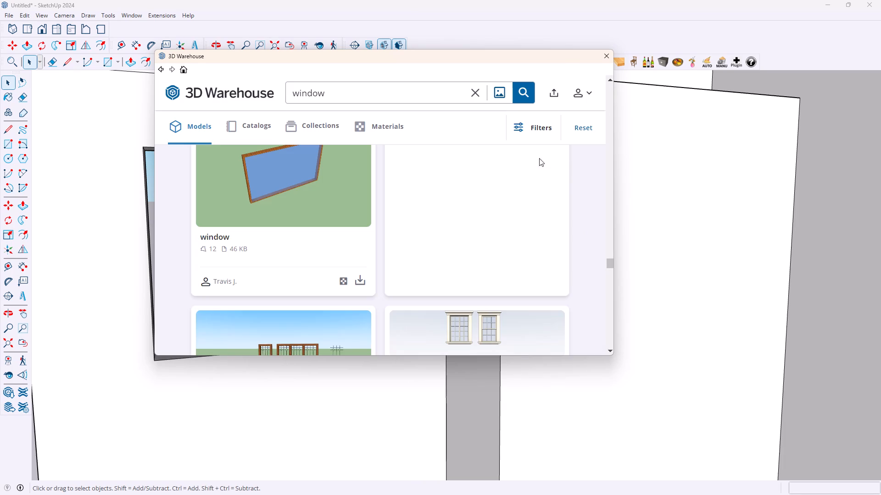
pyautogui.click(363, 277)
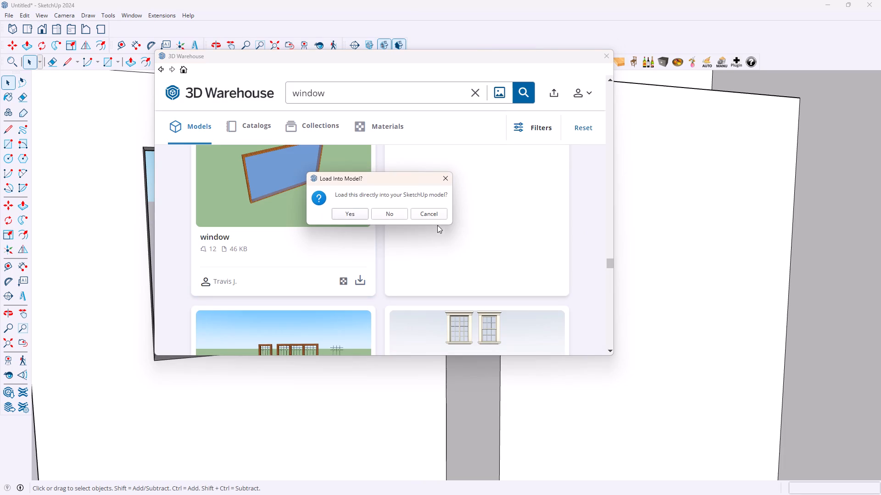
pyautogui.click(355, 210)
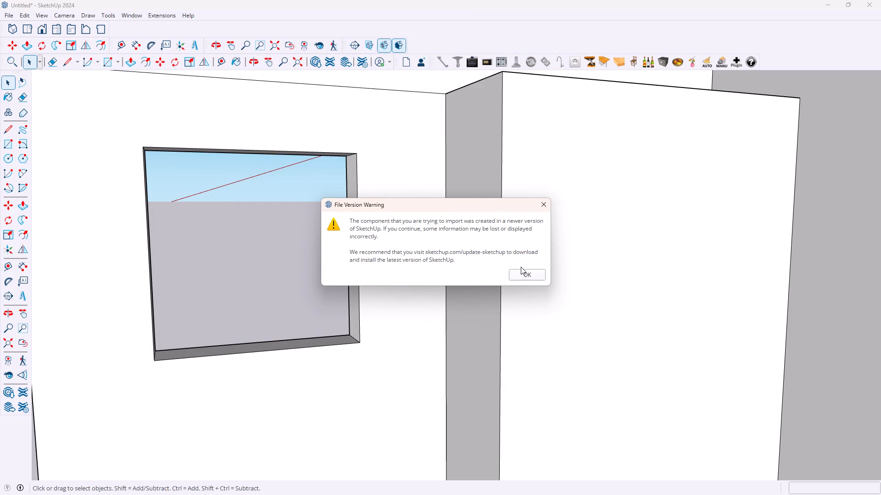
pyautogui.click(523, 272)
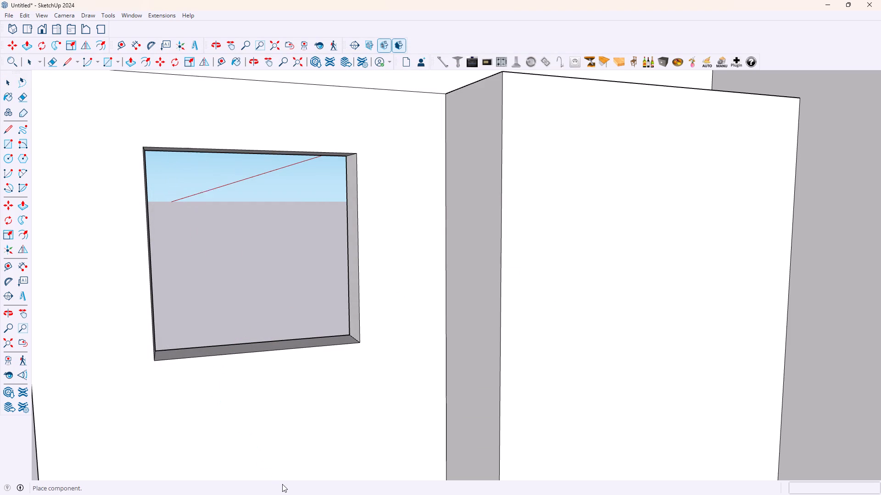
# Place the imported wood-framed window component in the open space outside the room's open front.
pyautogui.scroll(-5, 296, 442)
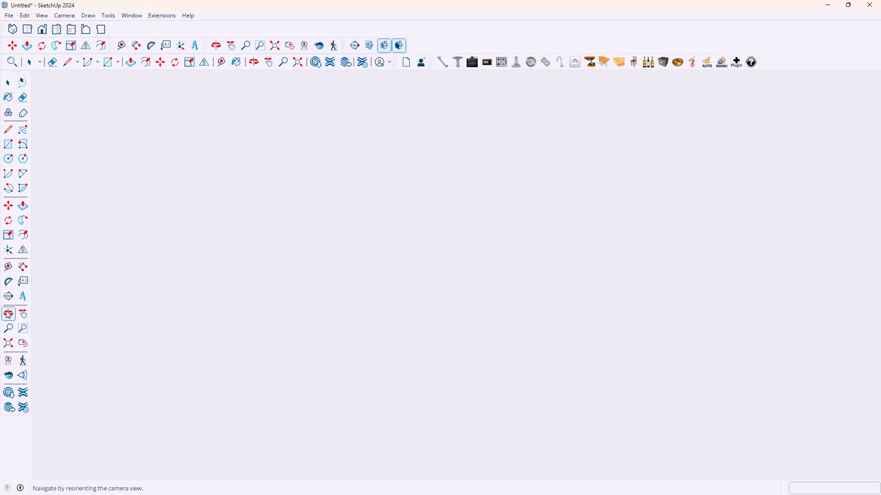
pyautogui.click(11, 342)
pyautogui.scroll(-2, 178, 400)
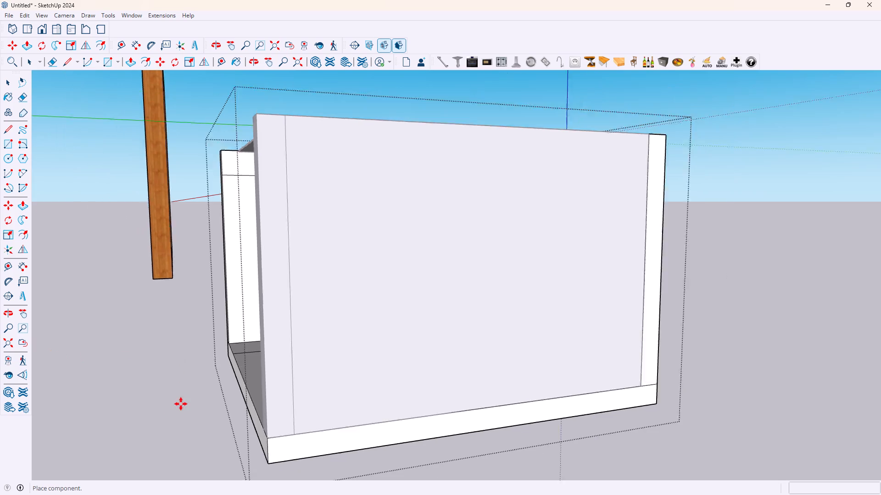
pyautogui.scroll(-2, 181, 404)
pyautogui.click(161, 479)
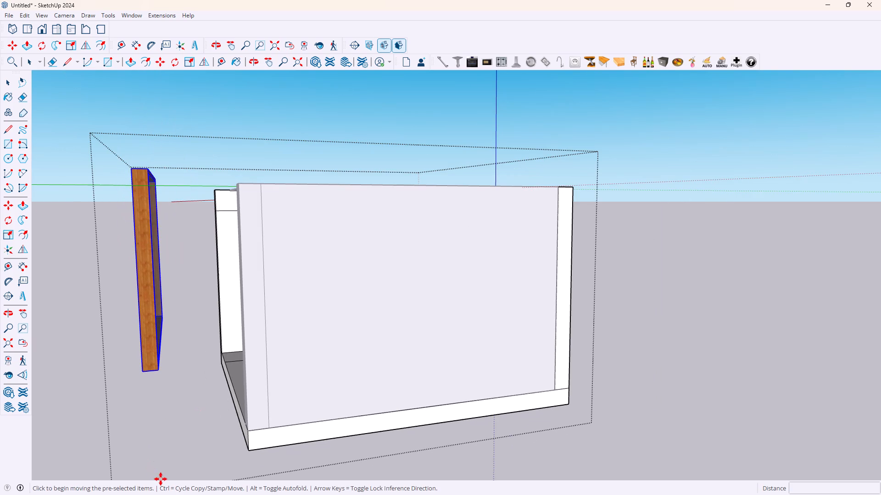
# Scale the imported window down in width and height together from its upper corner, keeping its depth.
pyautogui.moveTo(159, 433); pyautogui.dragTo(602, 381, button='middle')
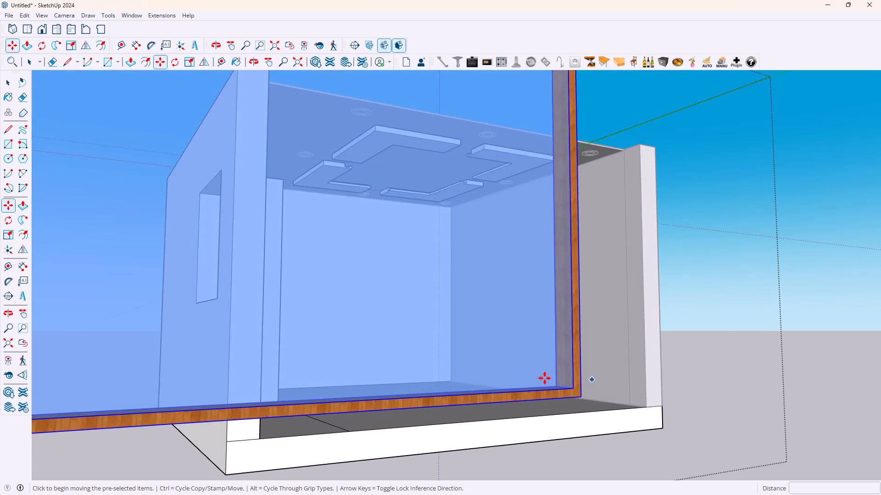
pyautogui.scroll(-8, 489, 368)
pyautogui.press('s')
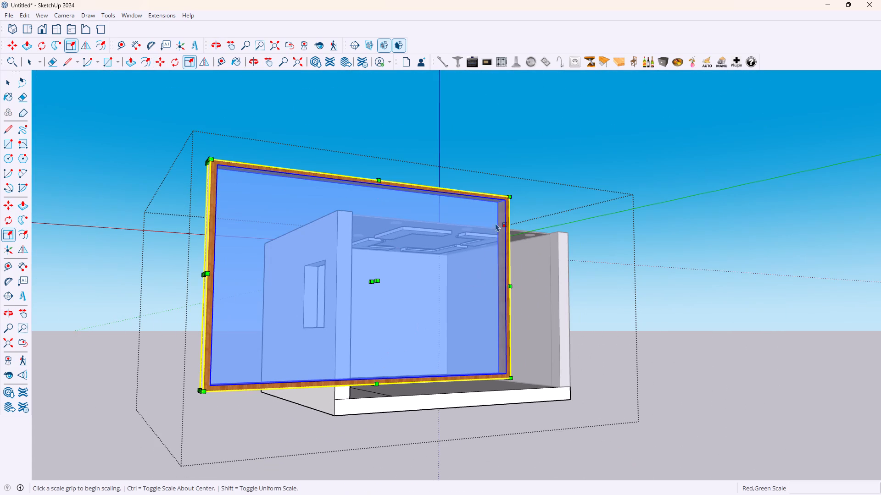
pyautogui.moveTo(493, 201); pyautogui.dragTo(458, 223, button='middle')
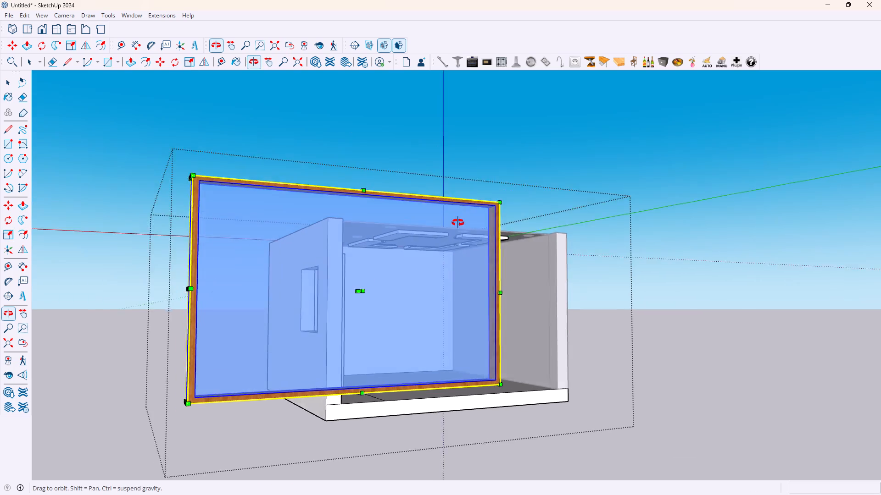
pyautogui.moveTo(458, 223); pyautogui.dragTo(336, 306, button='middle')
pyautogui.scroll(4, 396, 267)
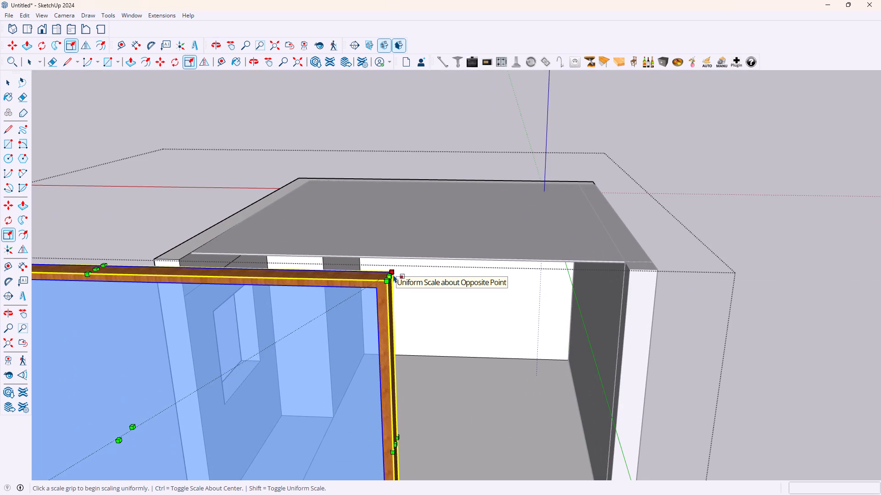
pyautogui.click(391, 276)
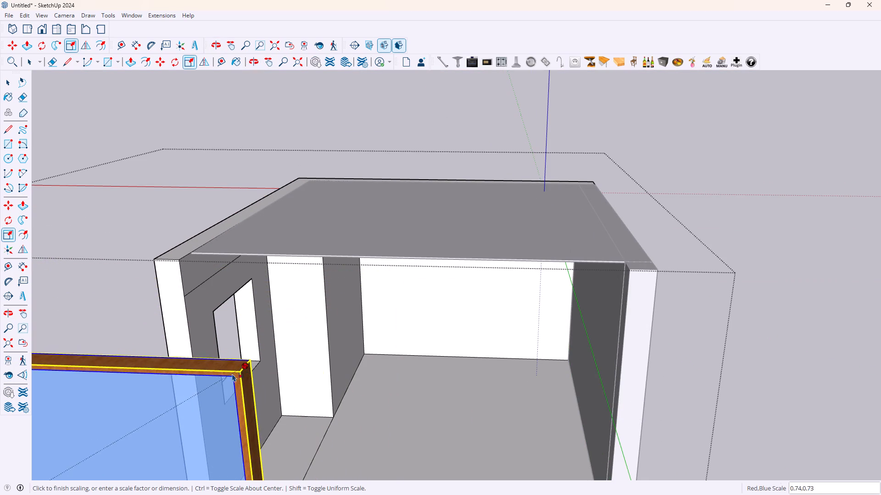
pyautogui.click(169, 403)
# Scale the window's width alone along the red axis by a factor of 0.71.
pyautogui.scroll(-6, 169, 397)
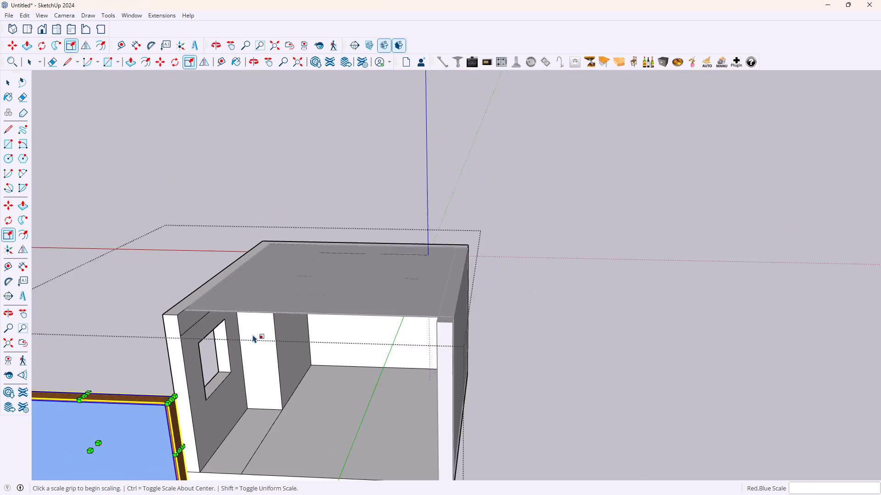
pyautogui.scroll(-7, 252, 334)
pyautogui.moveTo(167, 404); pyautogui.dragTo(323, 315, button='middle')
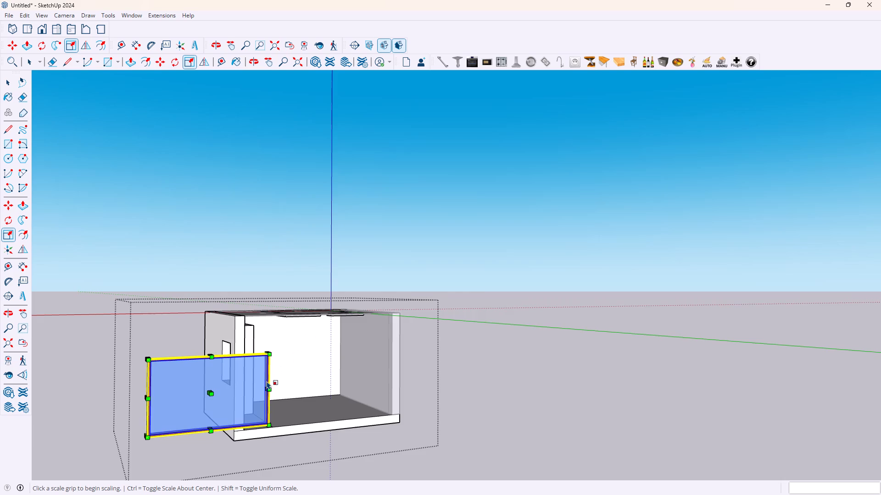
pyautogui.scroll(10, 266, 383)
pyautogui.moveTo(294, 389); pyautogui.dragTo(233, 394, button='middle')
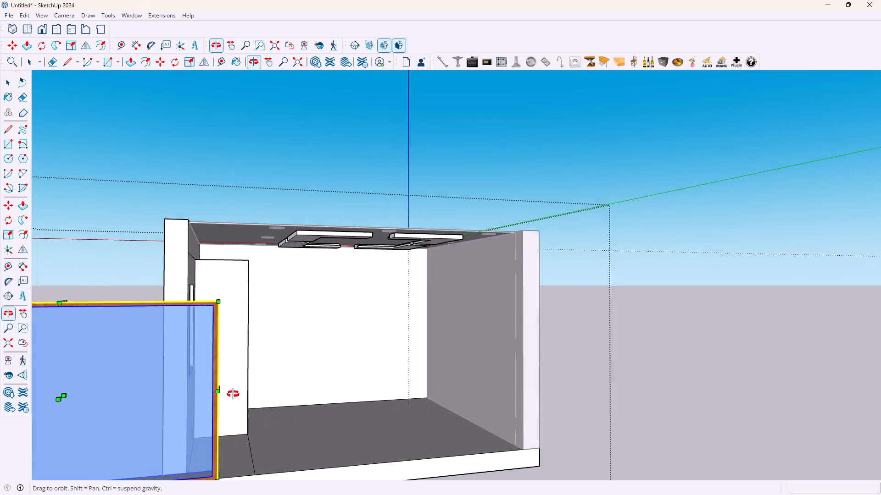
pyautogui.moveTo(233, 394); pyautogui.dragTo(224, 395, button='middle')
pyautogui.scroll(1, 211, 393)
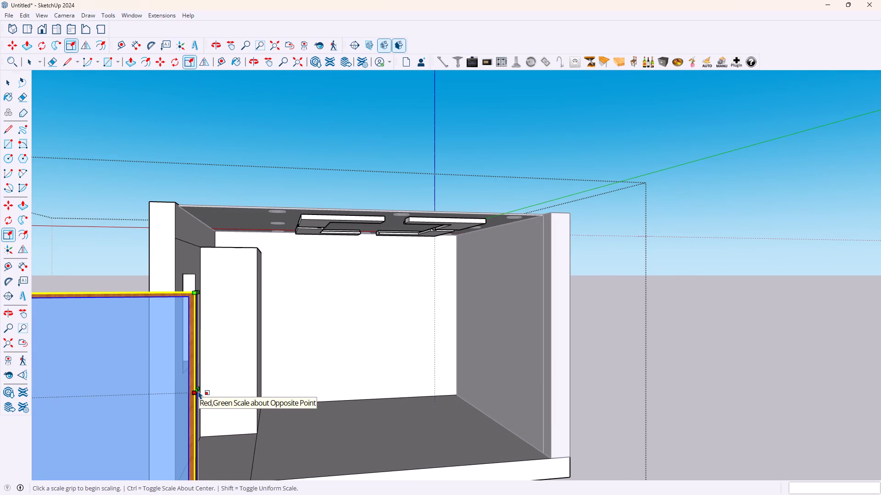
pyautogui.click(200, 389)
pyautogui.scroll(-7, 147, 385)
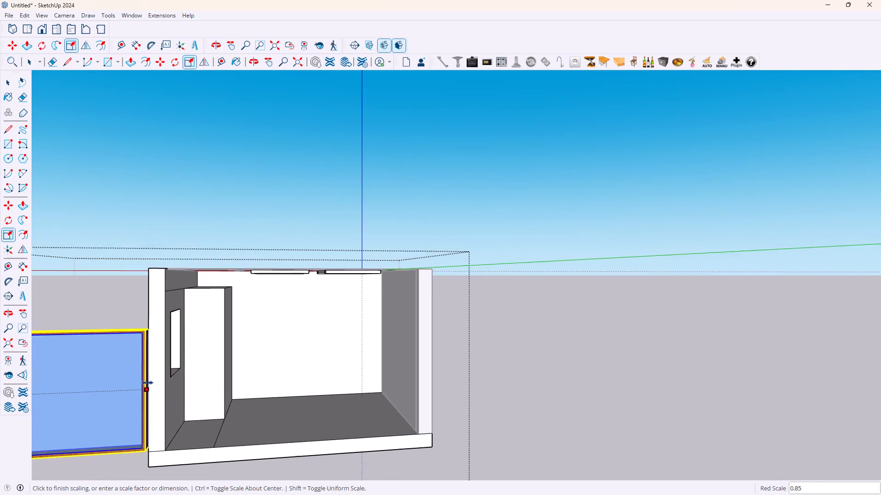
pyautogui.scroll(-9, 147, 383)
pyautogui.click(135, 382)
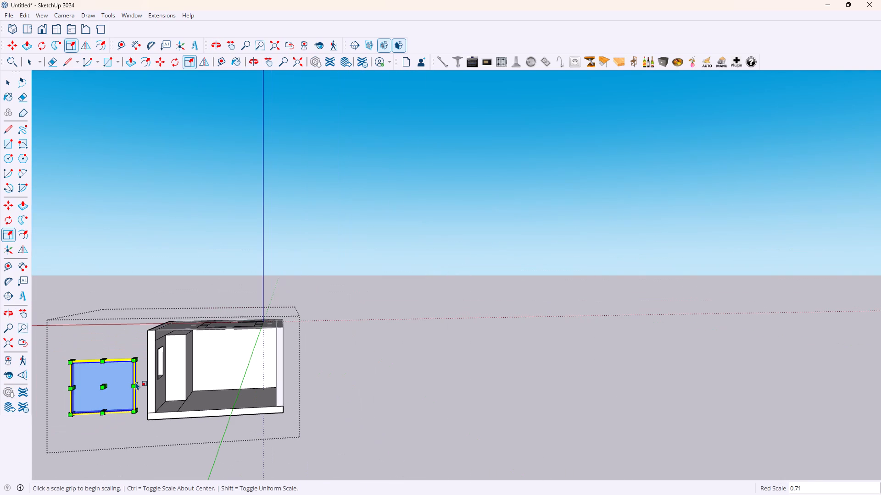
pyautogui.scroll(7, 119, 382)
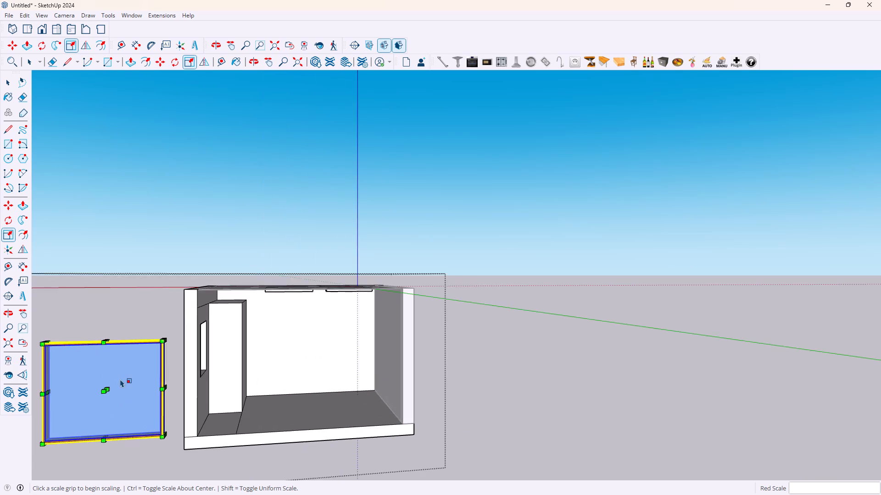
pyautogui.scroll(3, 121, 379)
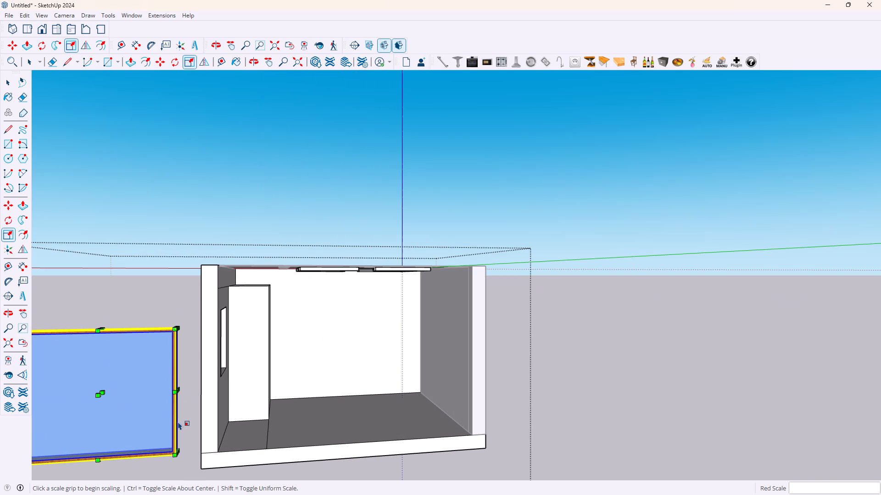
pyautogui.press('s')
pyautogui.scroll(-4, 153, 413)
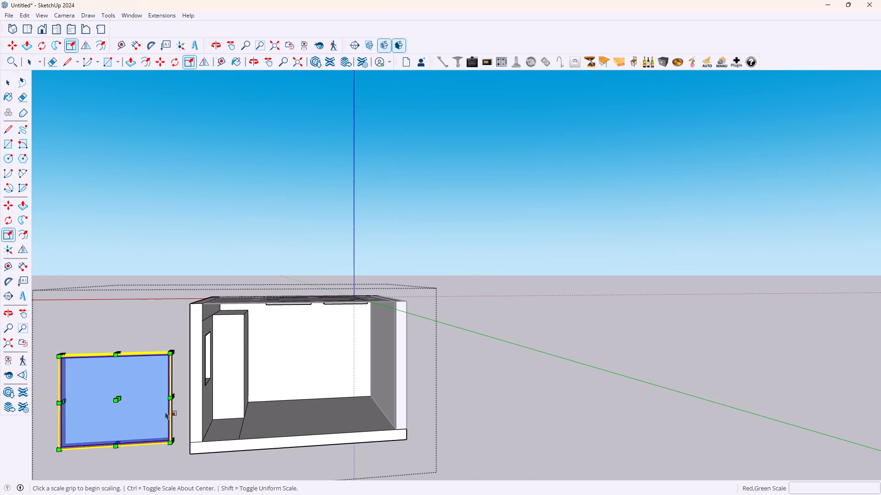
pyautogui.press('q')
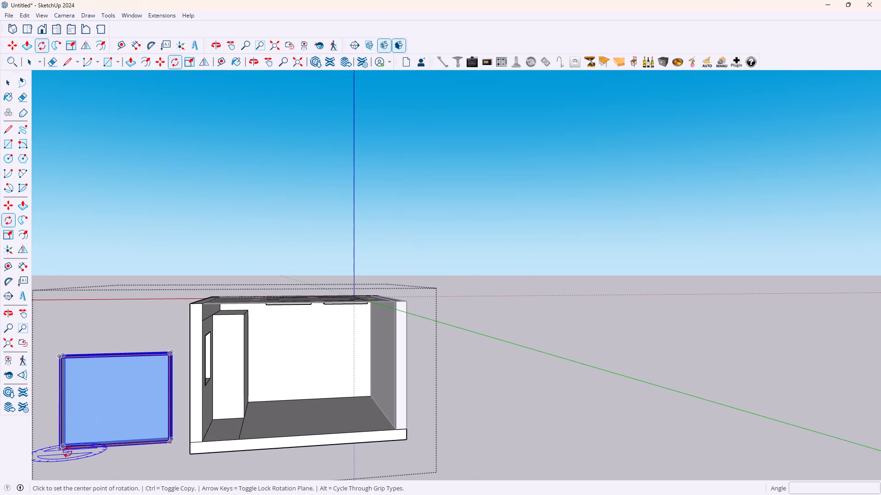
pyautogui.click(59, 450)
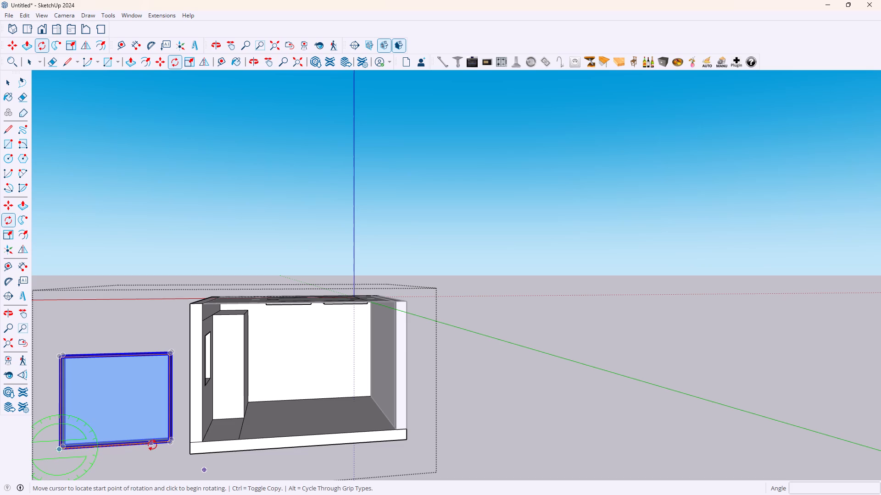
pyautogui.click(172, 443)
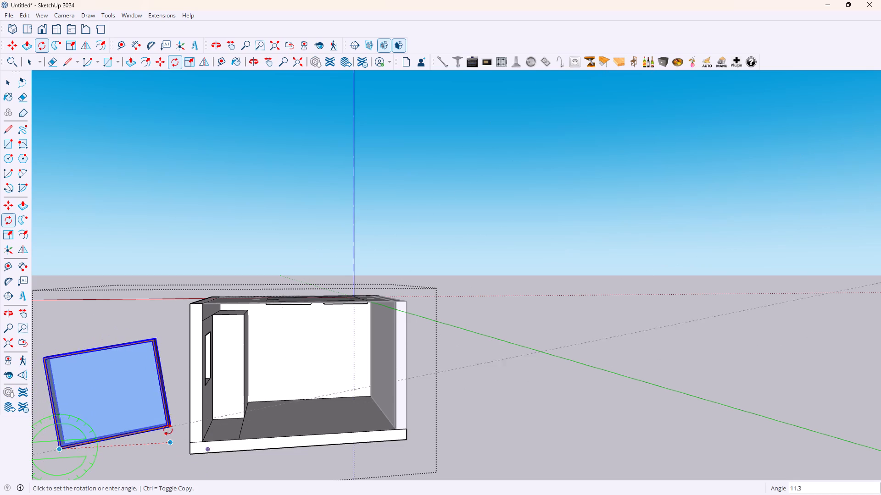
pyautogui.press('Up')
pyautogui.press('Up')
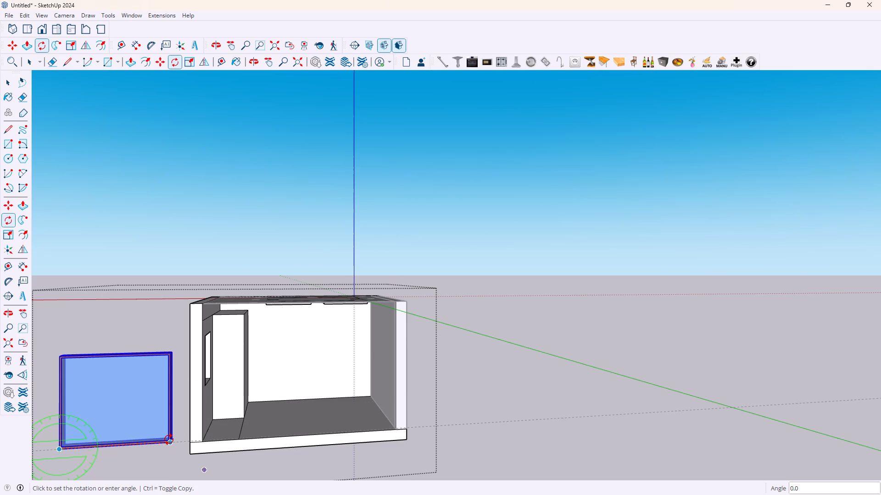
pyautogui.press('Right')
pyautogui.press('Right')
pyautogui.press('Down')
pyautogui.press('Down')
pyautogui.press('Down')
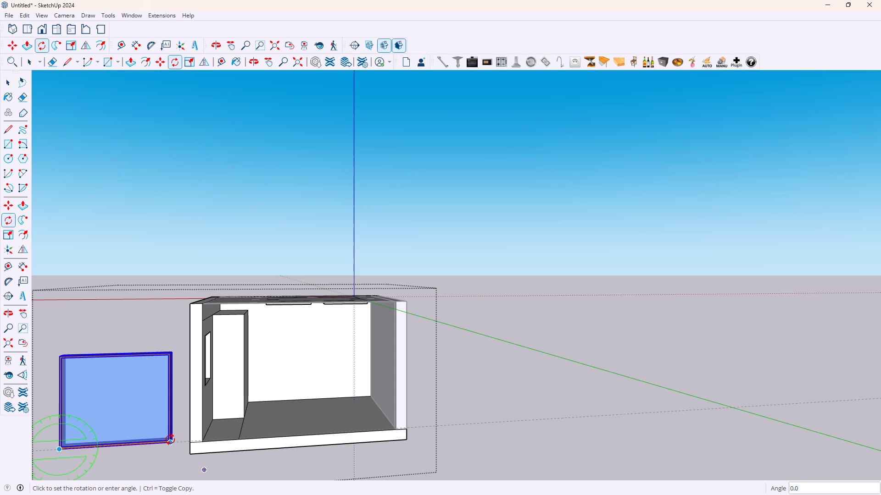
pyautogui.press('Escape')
# Rotate the window 90 degrees about the vertical axis at its lower outer corner so it parallels the side wall.
pyautogui.scroll(2, 110, 440)
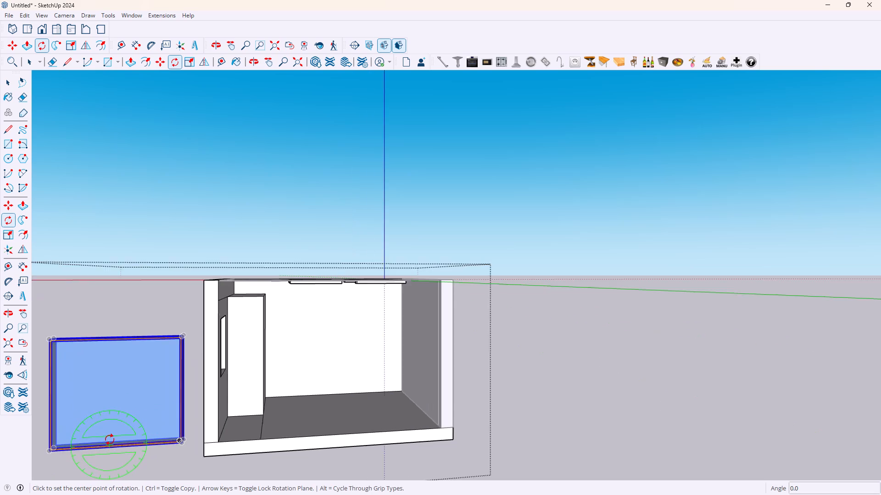
pyautogui.scroll(-2, 110, 440)
pyautogui.press('Up')
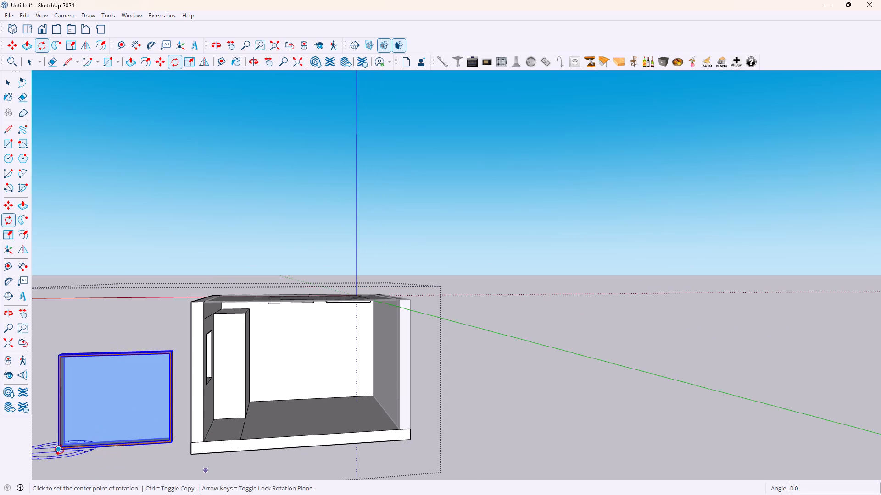
pyautogui.click(55, 451)
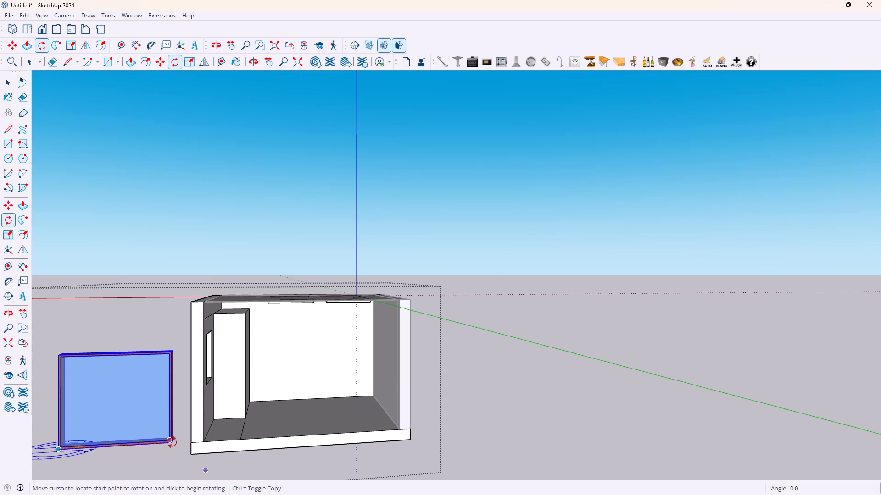
pyautogui.click(169, 443)
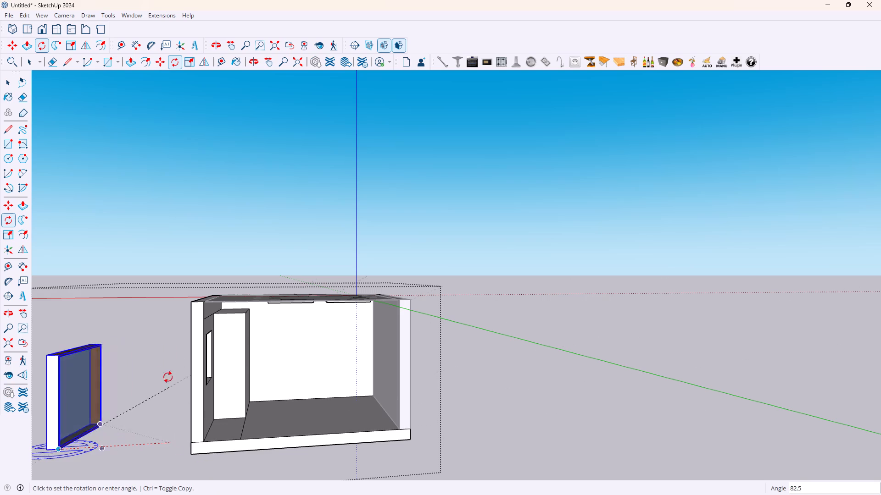
pyautogui.write('90')
pyautogui.press('Return')
pyautogui.scroll(-3, 135, 370)
pyautogui.scroll(-3, 138, 418)
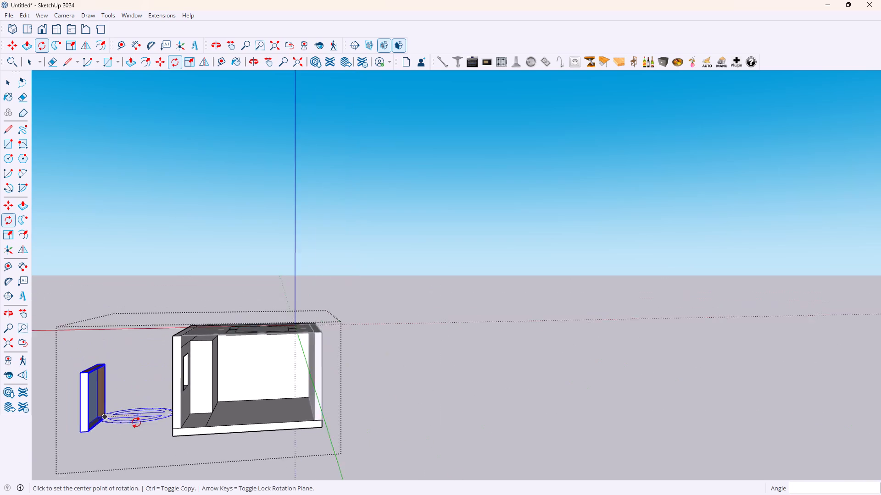
pyautogui.scroll(-1, 136, 423)
pyautogui.scroll(9, 92, 448)
pyautogui.moveTo(76, 449); pyautogui.dragTo(184, 437, button='middle')
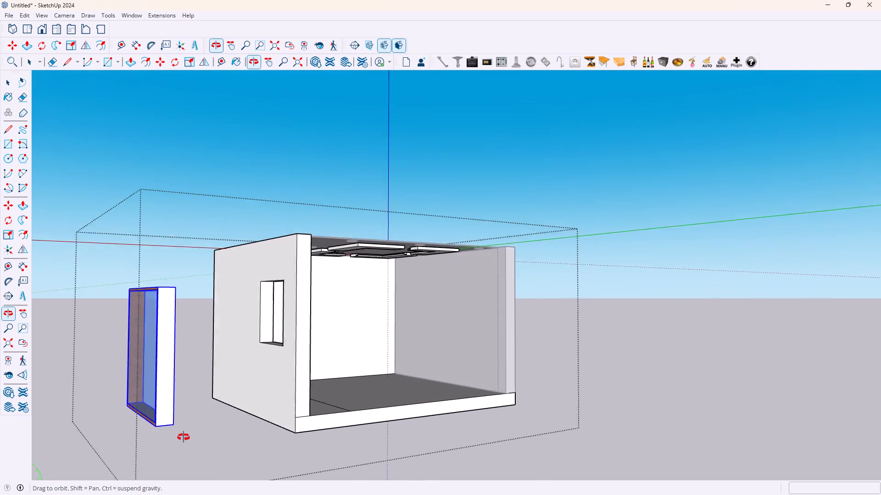
pyautogui.moveTo(184, 437); pyautogui.dragTo(200, 435, button='middle')
pyautogui.scroll(5, 210, 436)
pyautogui.scroll(-4, 221, 434)
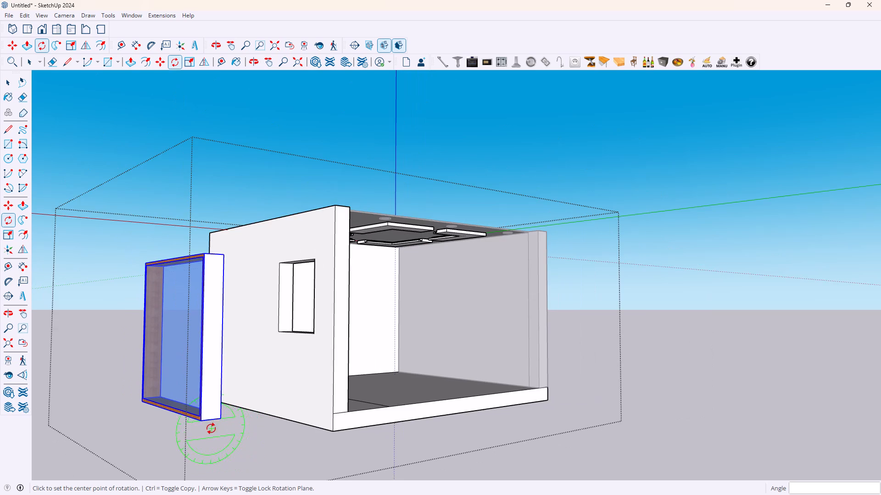
pyautogui.moveTo(212, 426); pyautogui.dragTo(357, 433, button='middle')
pyautogui.scroll(-3, 375, 420)
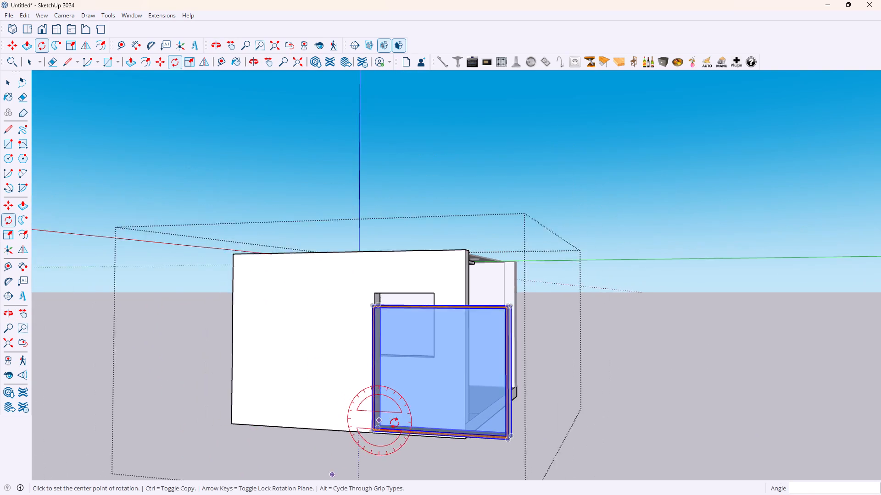
pyautogui.scroll(-1, 395, 423)
pyautogui.press('space')
# Move the rotated window by its lower outer corner to the matching lower corner of the square opening in the side wall.
pyautogui.scroll(3, 452, 449)
pyautogui.scroll(4, 505, 434)
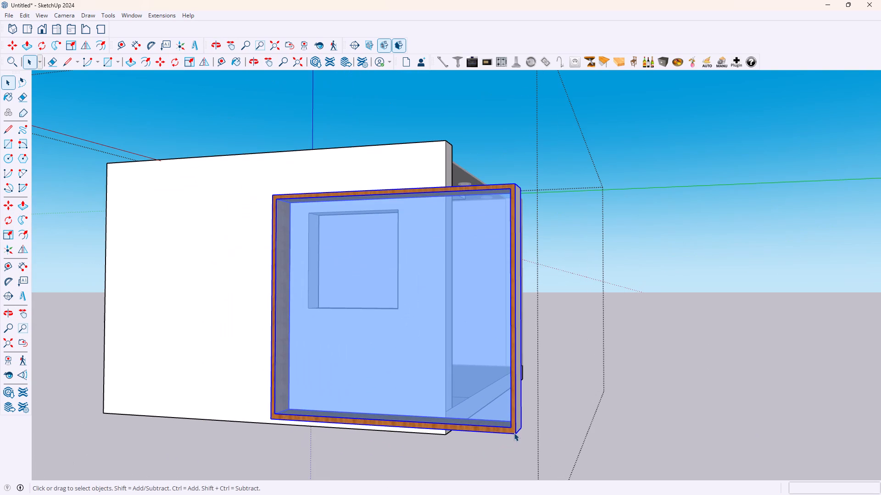
pyautogui.press('m')
pyautogui.scroll(9, 526, 428)
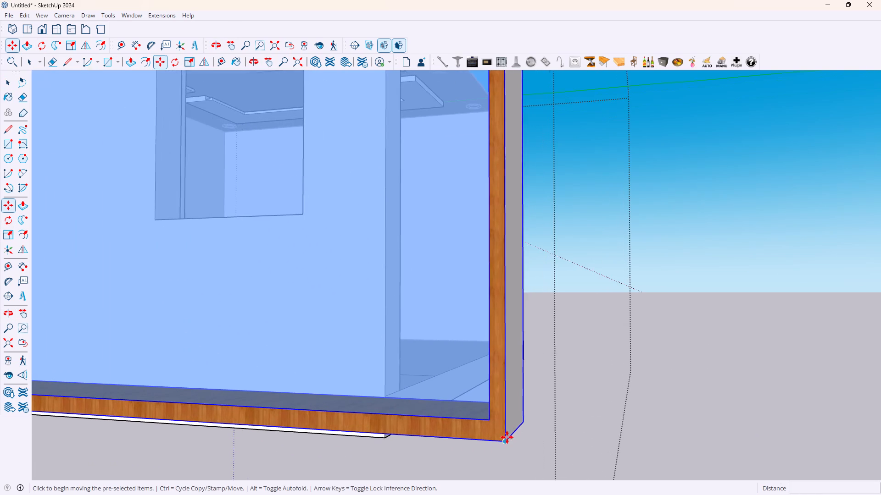
pyautogui.scroll(1, 513, 434)
pyautogui.click(514, 430)
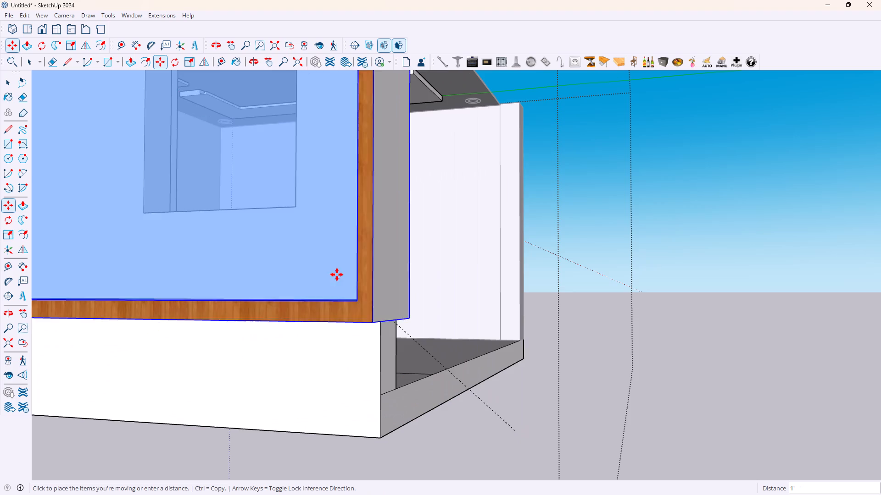
pyautogui.scroll(-3, 245, 160)
pyautogui.moveTo(253, 171); pyautogui.dragTo(321, 226, button='middle')
pyautogui.scroll(-15, 169, 153)
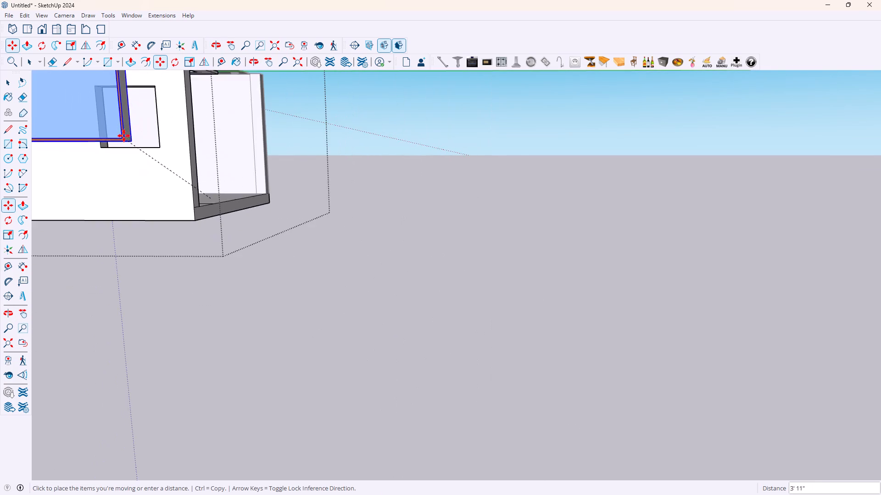
pyautogui.scroll(2, 123, 113)
pyautogui.moveTo(123, 113); pyautogui.dragTo(133, 116, button='middle')
pyautogui.scroll(17, 131, 115)
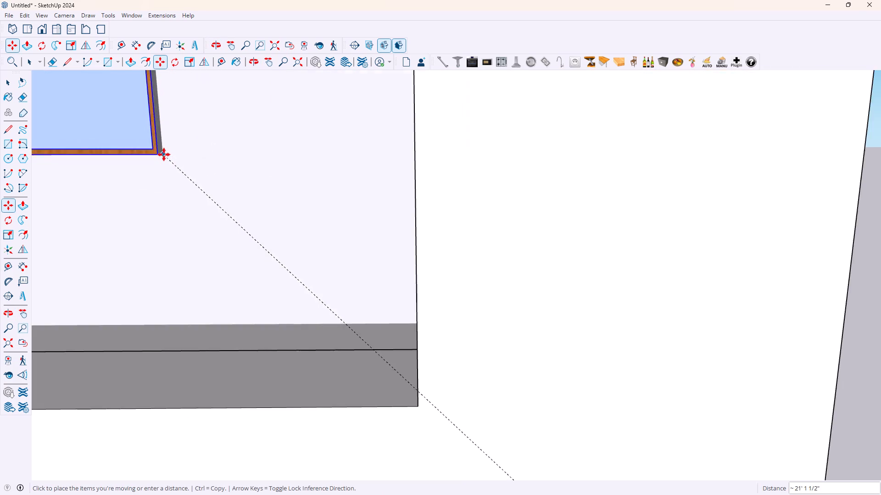
pyautogui.scroll(9, 164, 154)
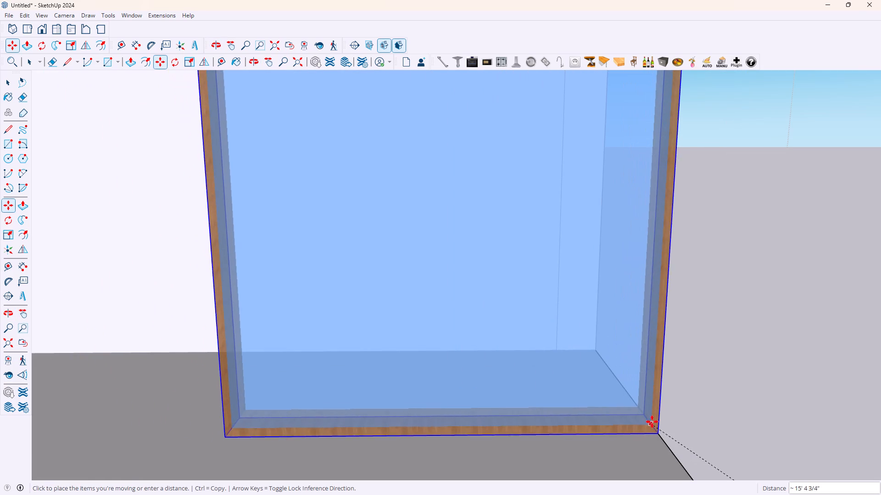
pyautogui.scroll(-13, 656, 417)
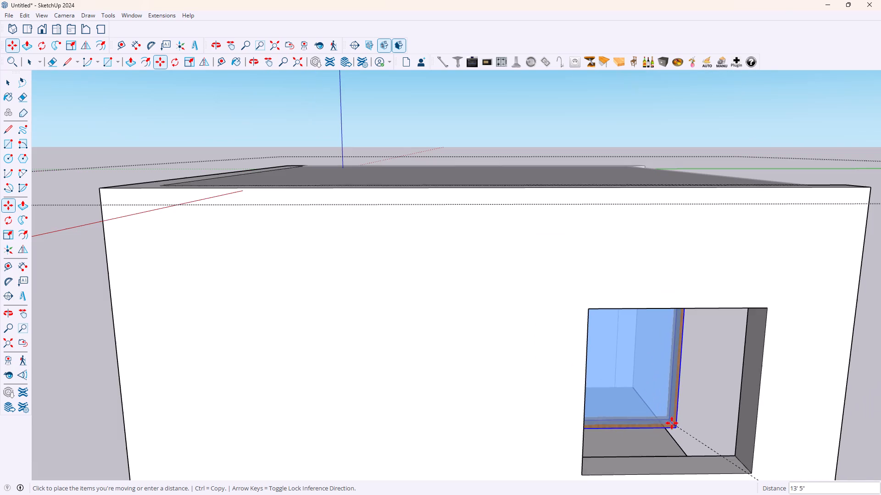
pyautogui.scroll(6, 746, 461)
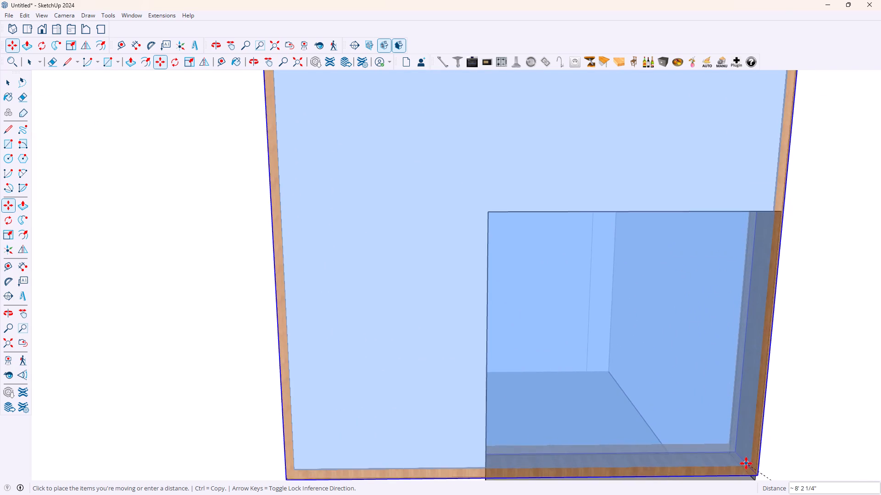
pyautogui.scroll(8, 746, 463)
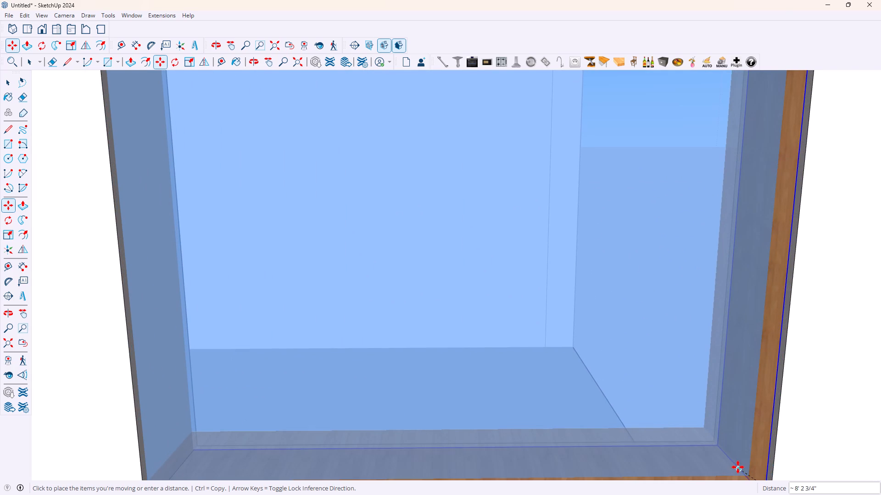
pyautogui.click(738, 467)
# Scale the window's height along the blue axis by about 0.64, down to the opening's top edge.
pyautogui.scroll(-6, 738, 467)
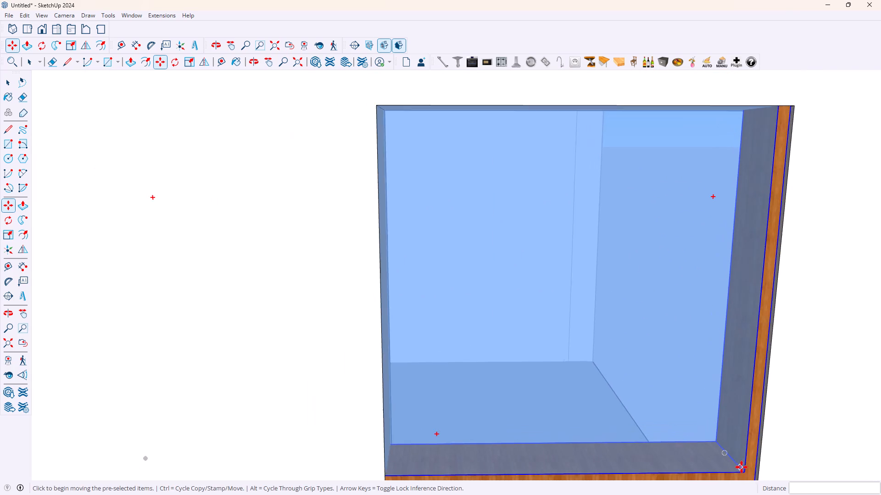
pyautogui.scroll(-16, 742, 470)
pyautogui.scroll(-8, 742, 474)
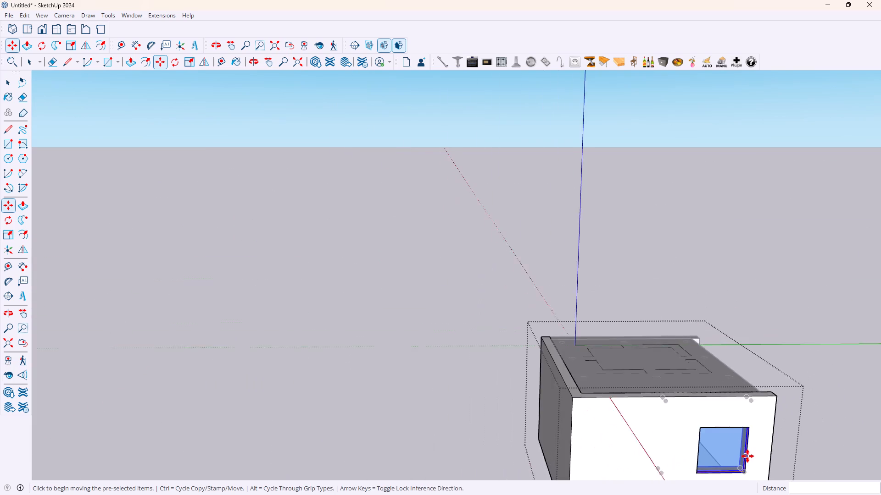
pyautogui.scroll(-3, 747, 456)
pyautogui.scroll(13, 755, 481)
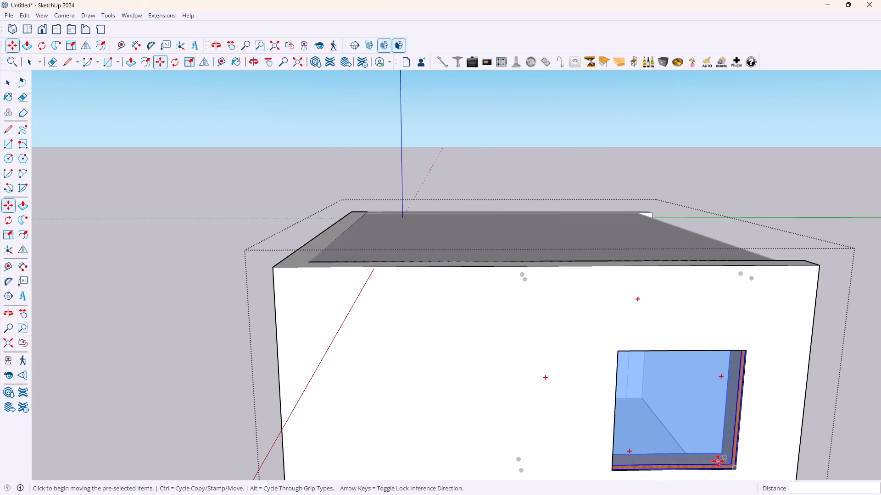
pyautogui.press('s')
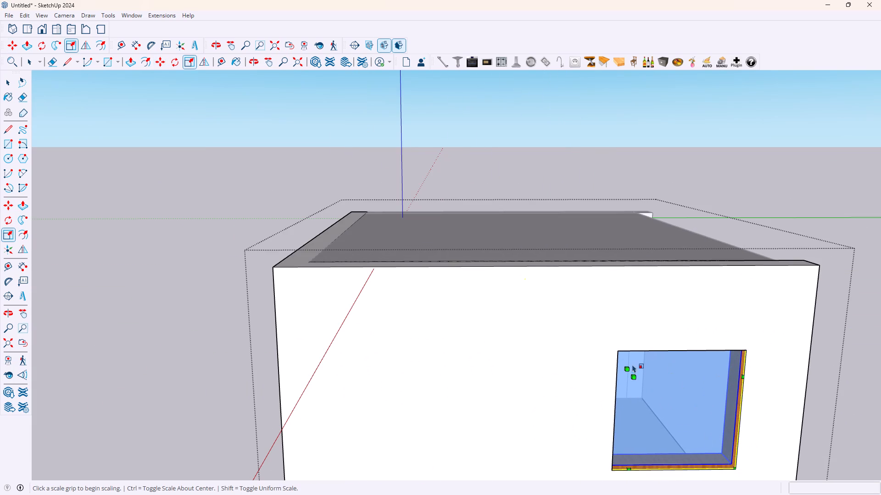
pyautogui.scroll(4, 632, 375)
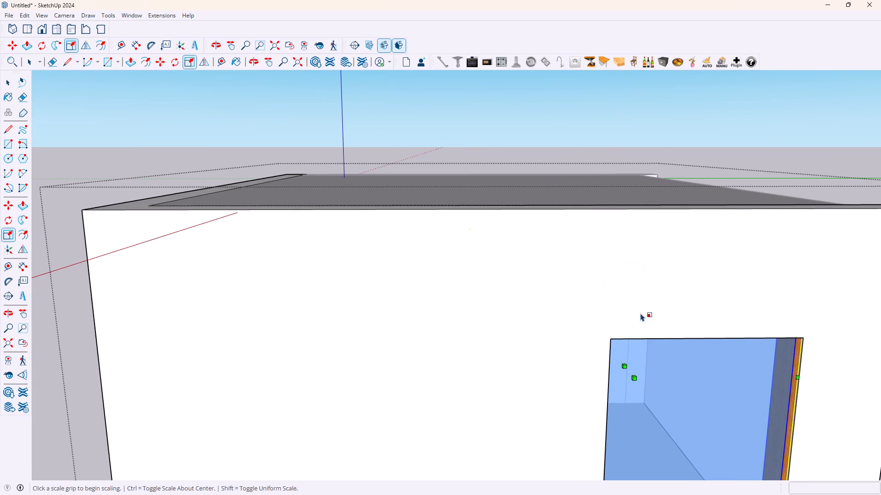
pyautogui.scroll(-5, 655, 331)
pyautogui.scroll(-4, 692, 351)
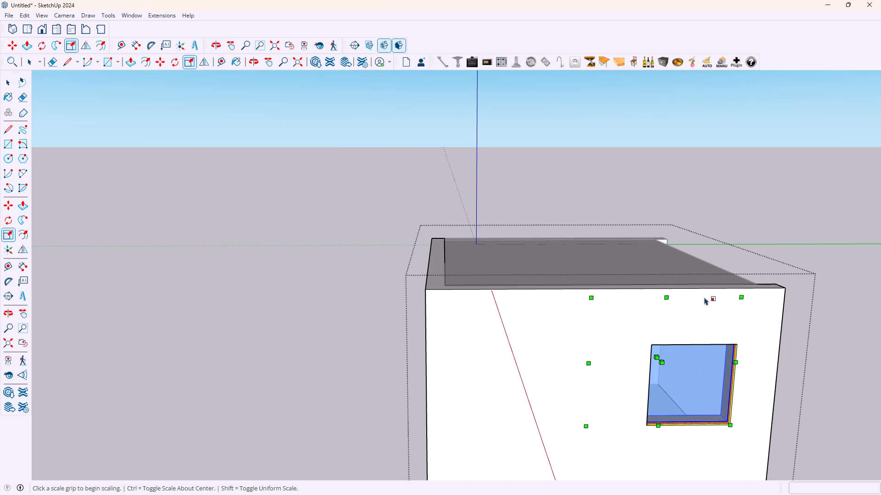
pyautogui.click(744, 298)
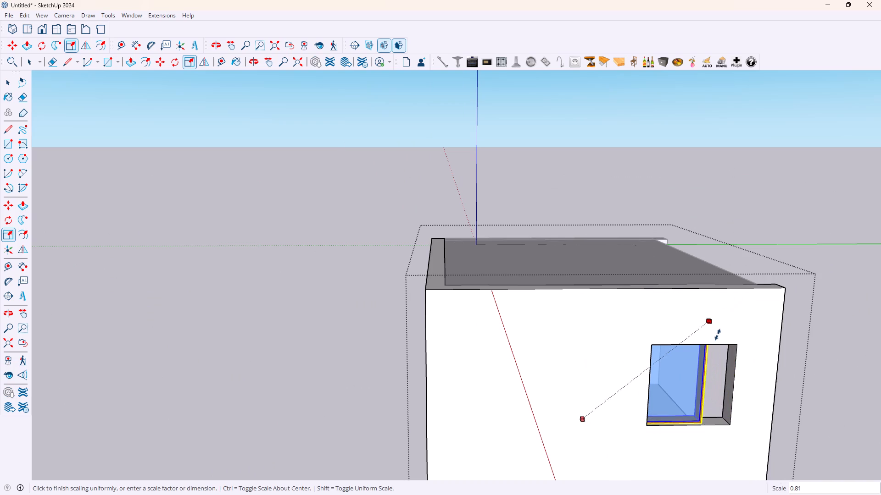
pyautogui.press('Escape')
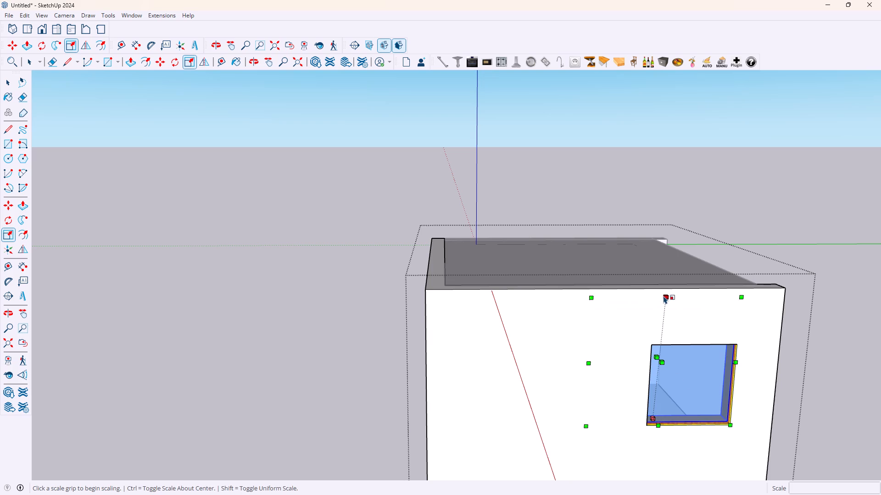
pyautogui.click(659, 295)
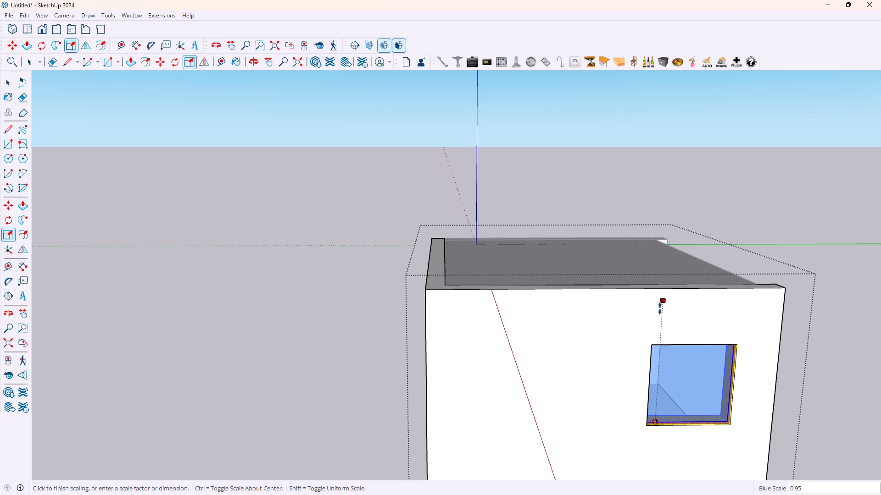
pyautogui.click(672, 343)
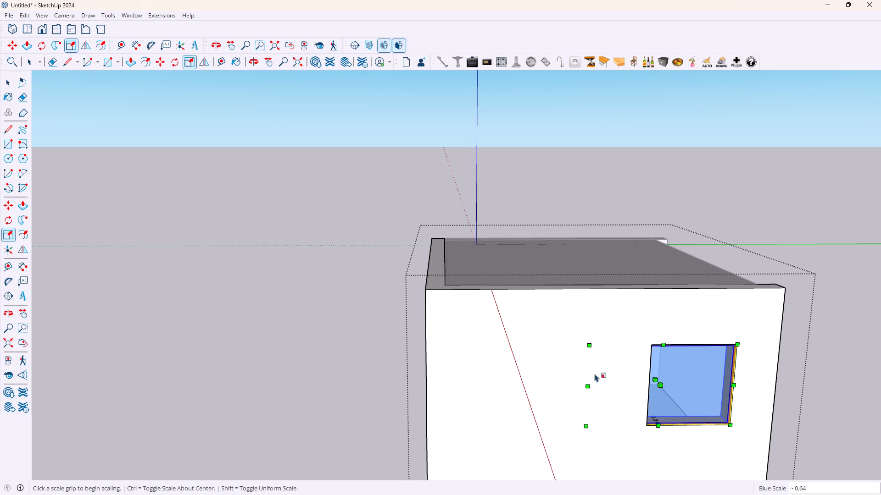
# Scale the window's width along the red axis by about 0.58, so it ends at the opening's far vertical edge.
pyautogui.click(582, 381)
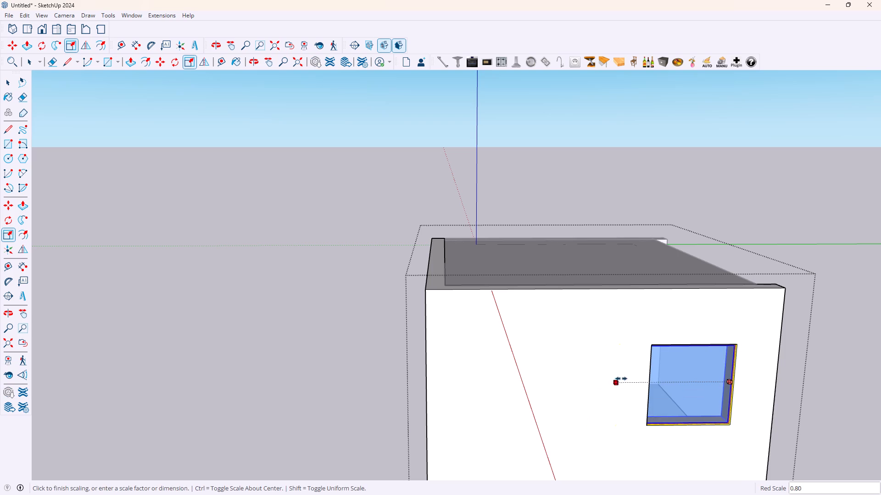
pyautogui.click(647, 378)
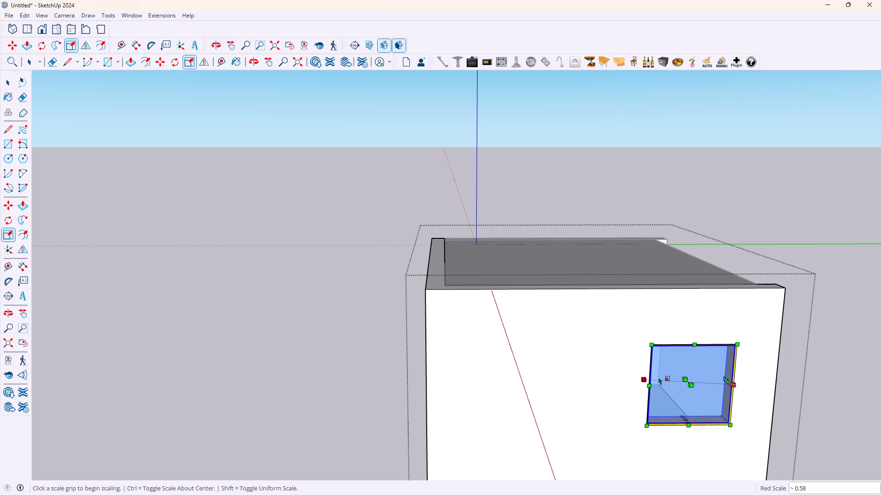
# Examine how the window frame fits against the opening's edges from outside and from inside the room.
pyautogui.scroll(5, 660, 380)
pyautogui.scroll(12, 753, 440)
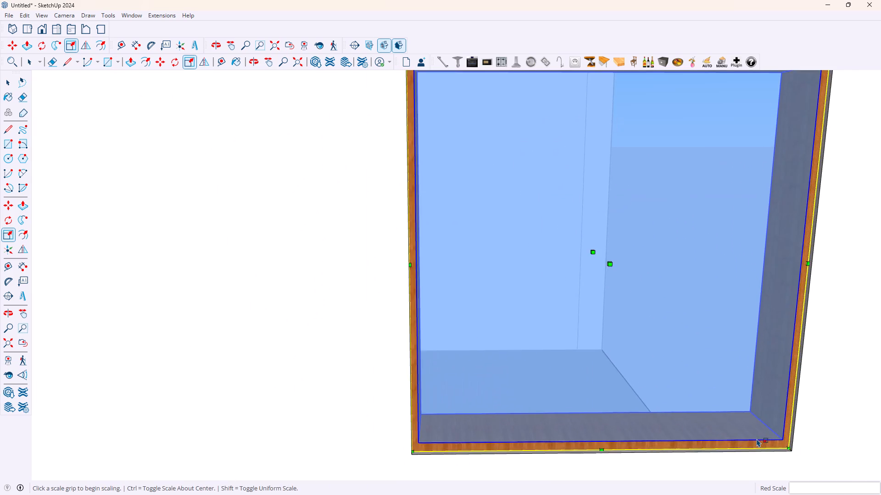
pyautogui.scroll(4, 758, 440)
pyautogui.moveTo(632, 351); pyautogui.dragTo(746, 395, button='middle')
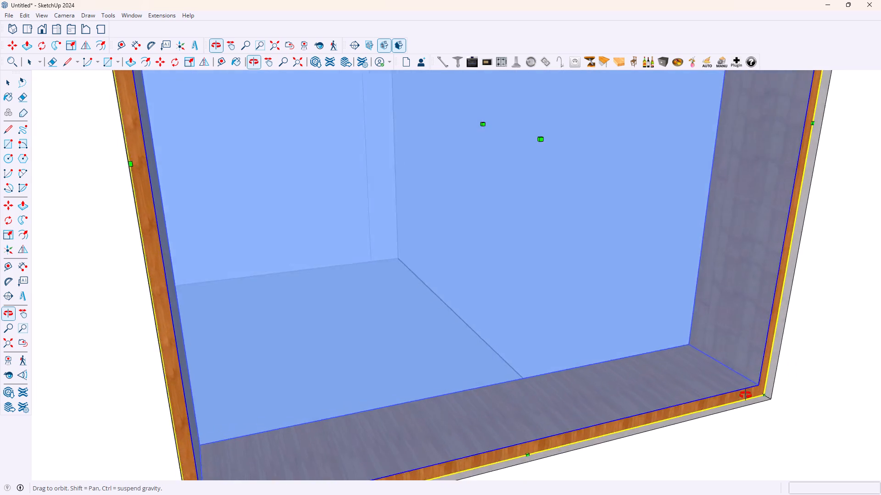
pyautogui.moveTo(746, 395); pyautogui.dragTo(773, 404, button='middle')
pyautogui.scroll(15, 537, 315)
pyautogui.moveTo(599, 314); pyautogui.dragTo(730, 331, button='middle')
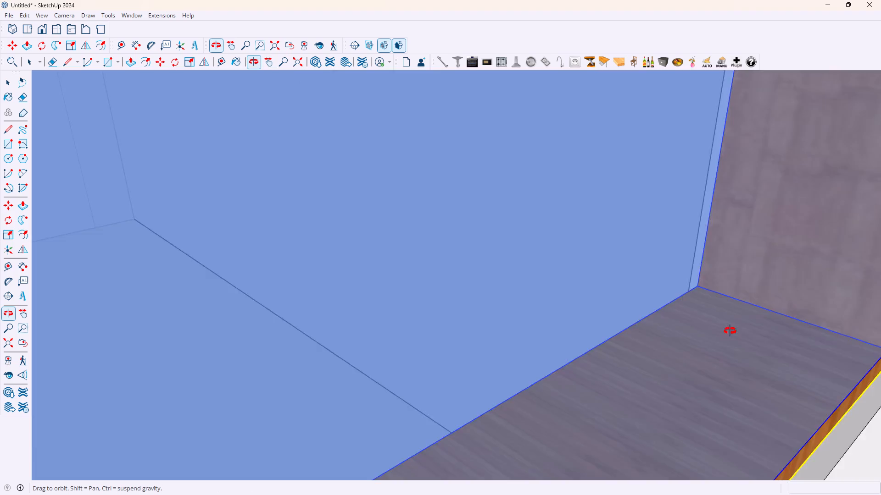
pyautogui.moveTo(730, 331); pyautogui.dragTo(753, 325, button='middle')
pyautogui.scroll(13, 452, 293)
pyautogui.moveTo(329, 278); pyautogui.dragTo(0, 280, button='middle')
pyautogui.scroll(2, 329, 278)
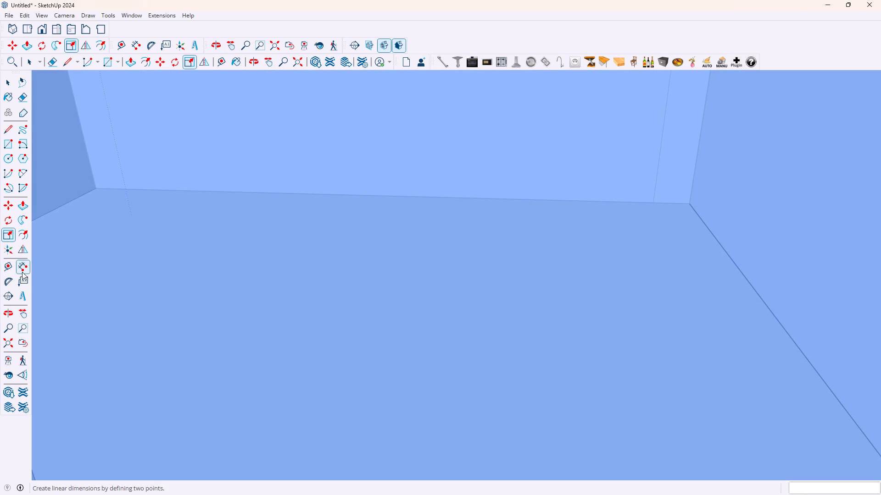
pyautogui.click(7, 342)
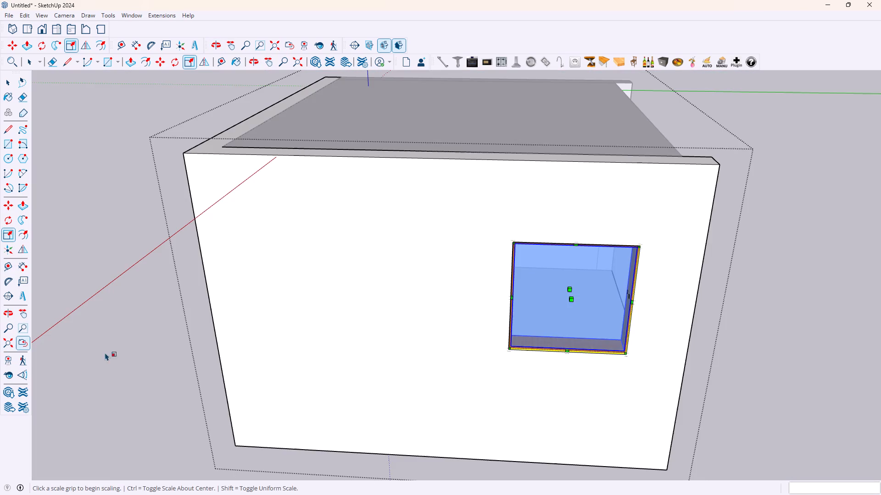
pyautogui.scroll(3, 850, 338)
pyautogui.scroll(3, 685, 313)
pyautogui.moveTo(724, 321); pyautogui.dragTo(296, 299, button='middle')
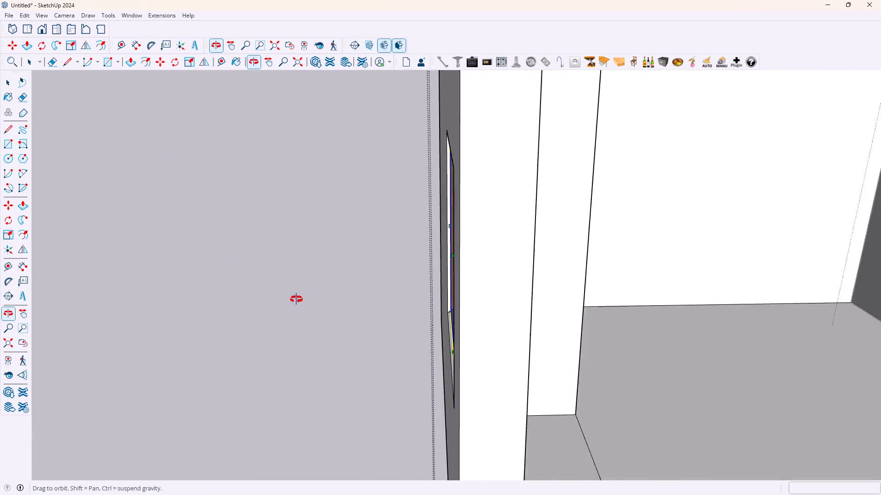
pyautogui.moveTo(296, 299); pyautogui.dragTo(284, 298, button='middle')
pyautogui.scroll(1, 614, 343)
pyautogui.moveTo(570, 346); pyautogui.dragTo(556, 338, button='middle')
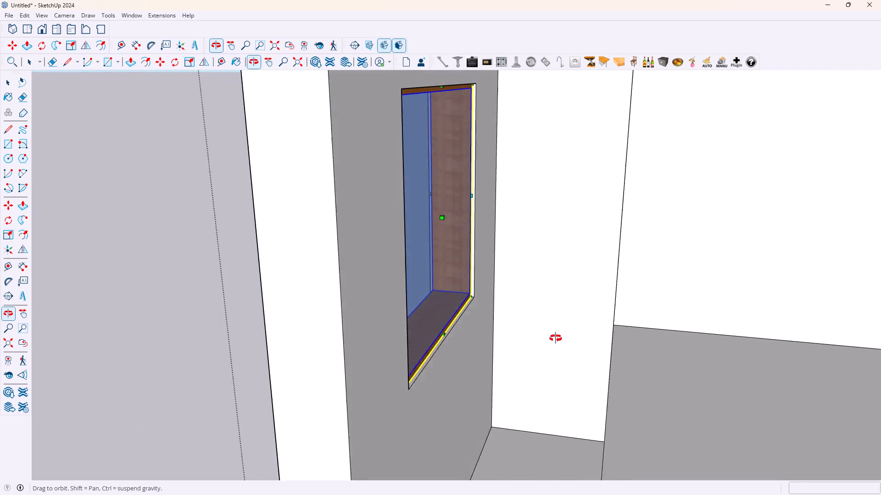
pyautogui.moveTo(556, 338); pyautogui.dragTo(563, 341, button='middle')
# Deselect the window and close the room group.
pyautogui.press('space')
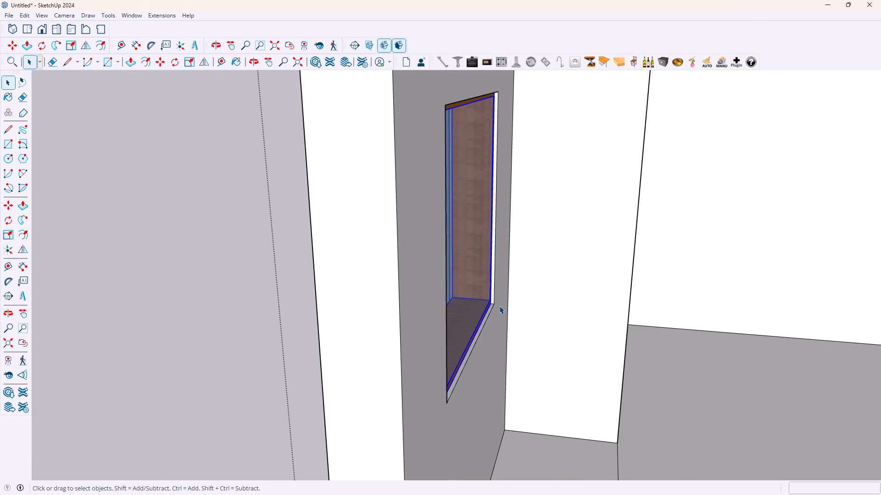
pyautogui.scroll(3, 493, 313)
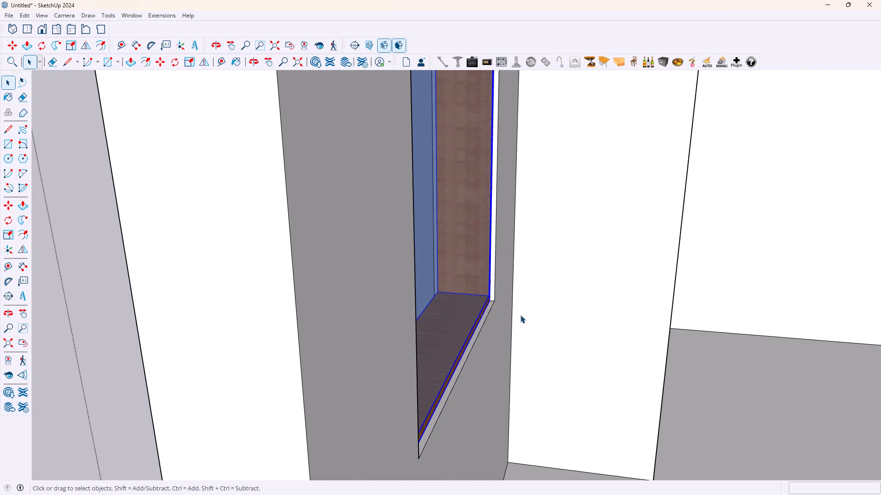
pyautogui.scroll(-14, 519, 315)
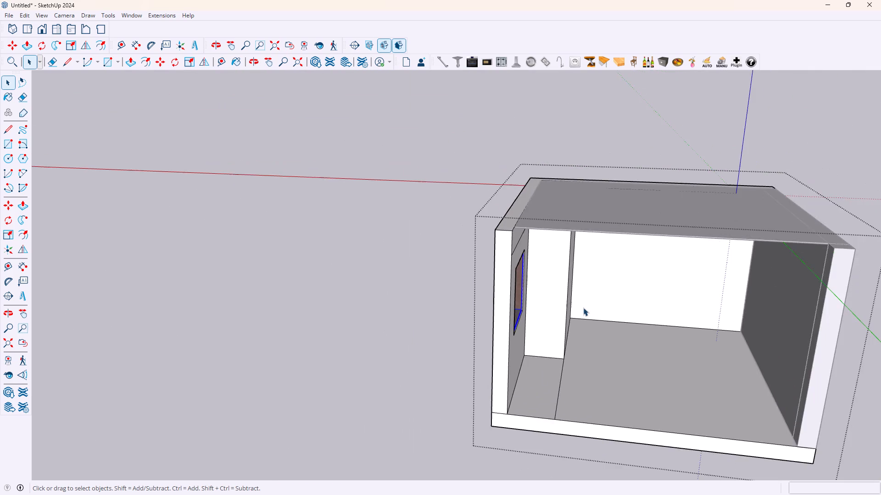
pyautogui.scroll(-5, 587, 308)
pyautogui.scroll(8, 585, 297)
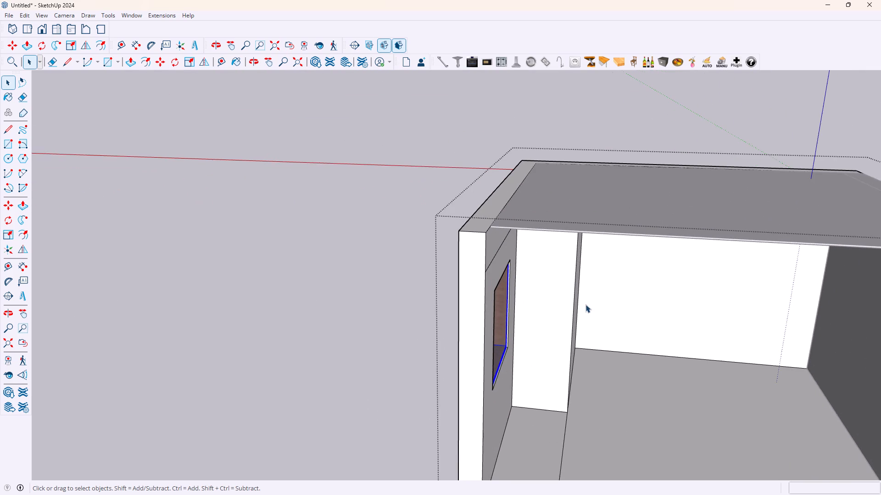
pyautogui.scroll(-4, 585, 304)
pyautogui.click(318, 341)
# Inspect the fitted window and its depth within the side wall from both inside and outside the room.
pyautogui.scroll(5, 633, 401)
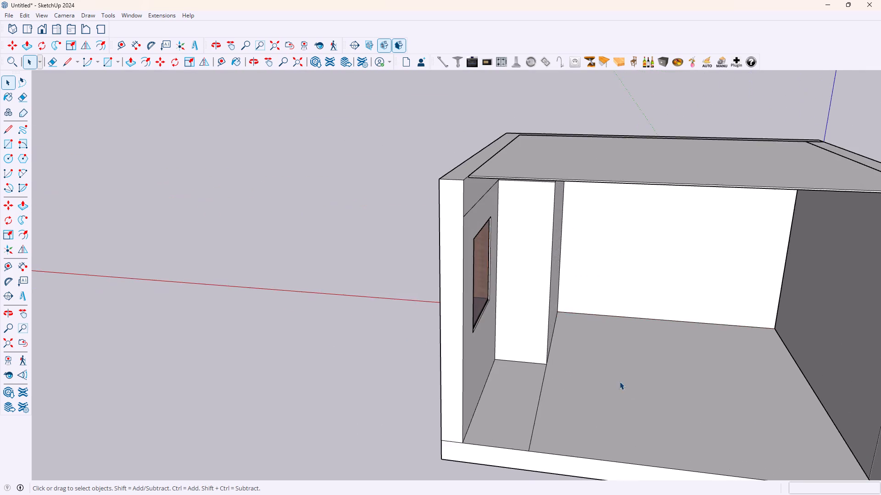
pyautogui.scroll(2, 619, 381)
pyautogui.moveTo(469, 315); pyautogui.dragTo(260, 286, button='middle')
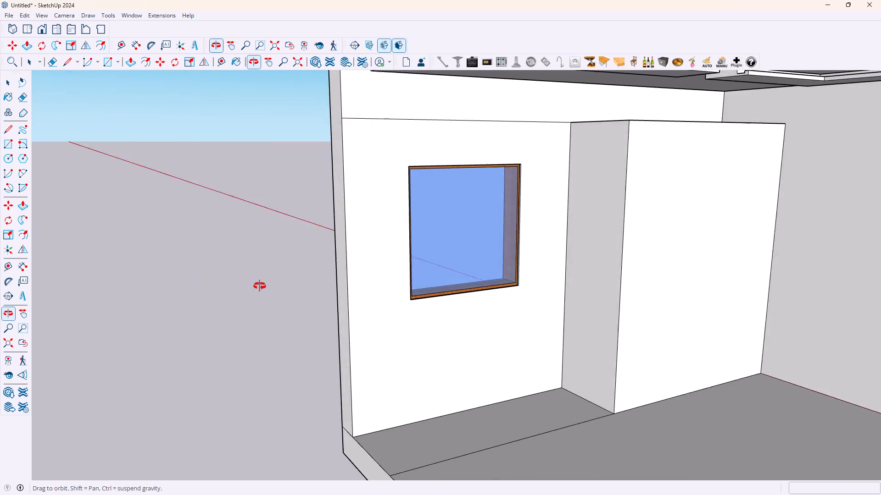
pyautogui.moveTo(260, 286); pyautogui.dragTo(637, 307, button='middle')
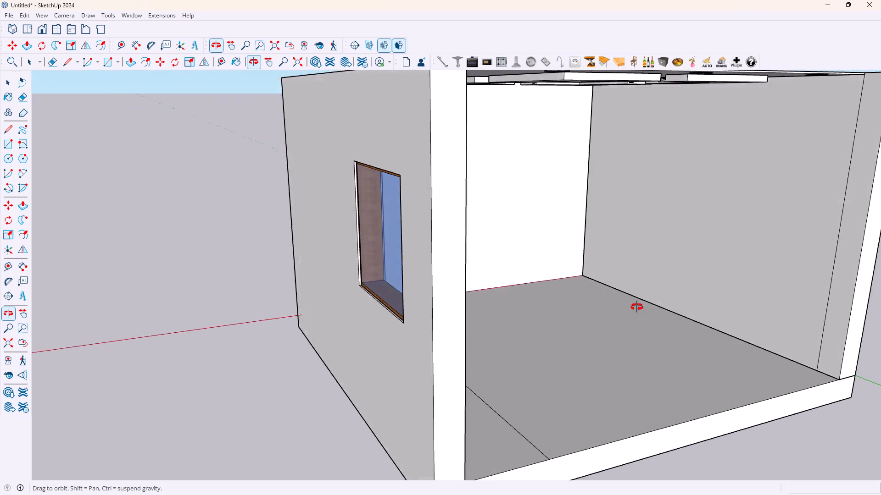
pyautogui.moveTo(637, 307); pyautogui.dragTo(521, 290, button='middle')
pyautogui.scroll(-1, 501, 298)
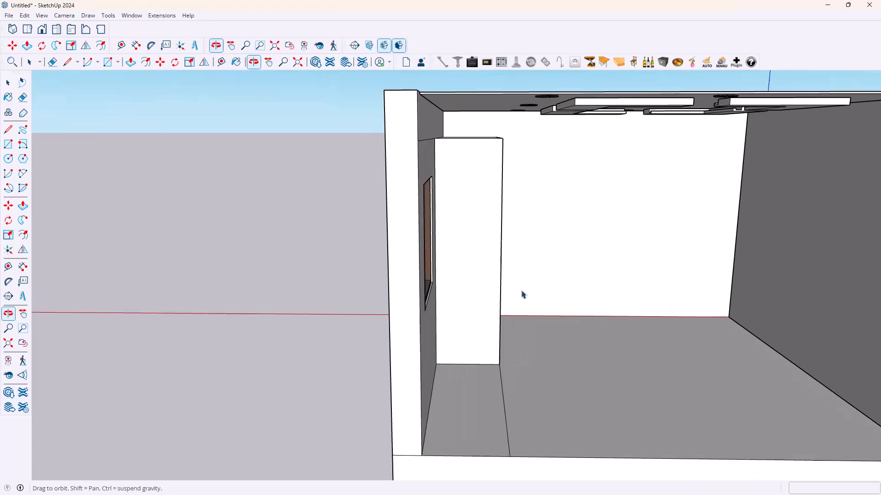
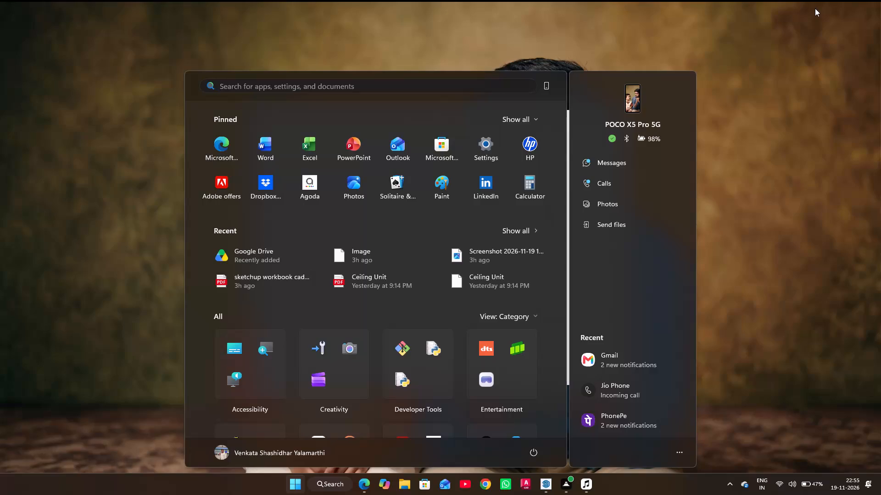
# Launch a new SketchUp window from the desktop and browse the welcome screen's recent files.
pyautogui.click(763, 143)
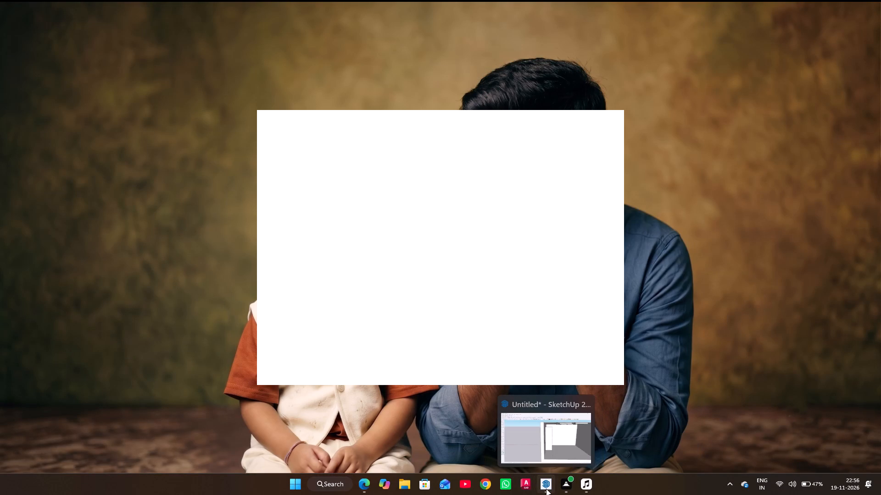
pyautogui.rightClick(546, 489)
pyautogui.rightClick(546, 489)
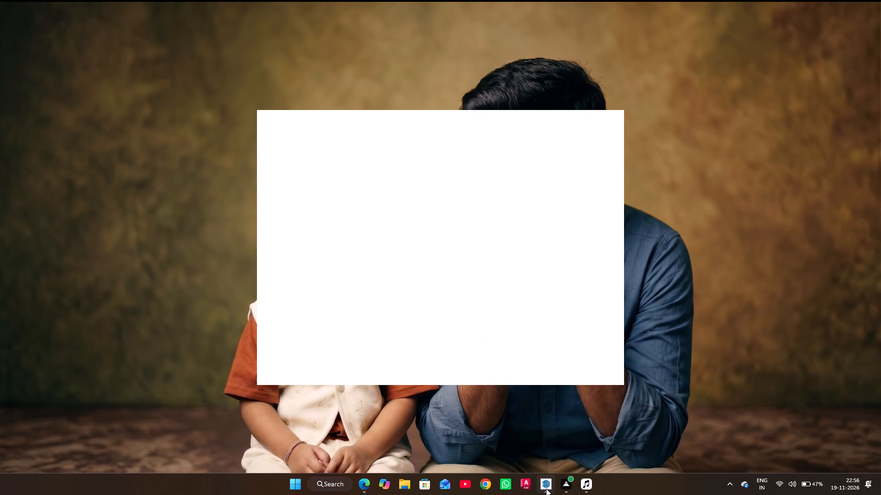
pyautogui.rightClick(546, 489)
pyautogui.click(539, 431)
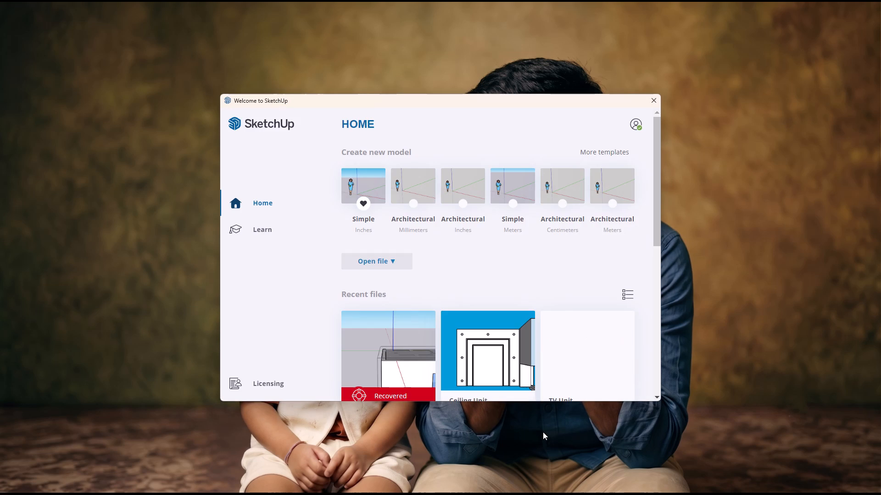
pyautogui.scroll(-3, 502, 294)
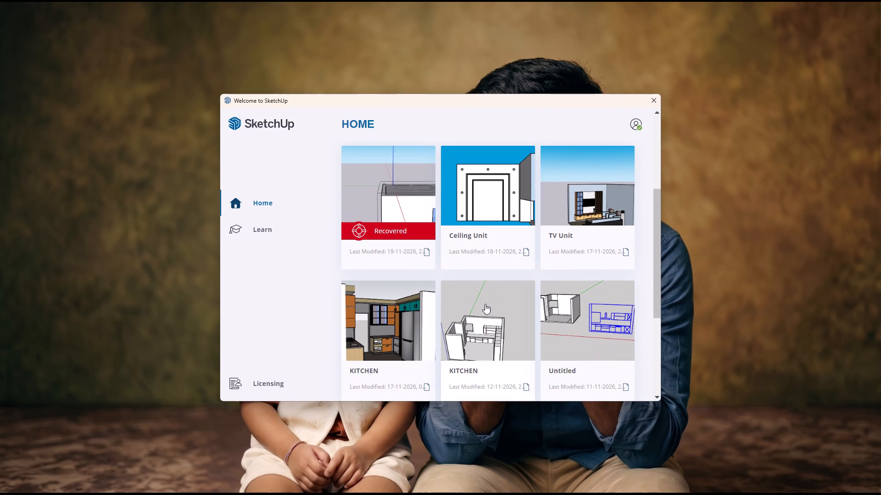
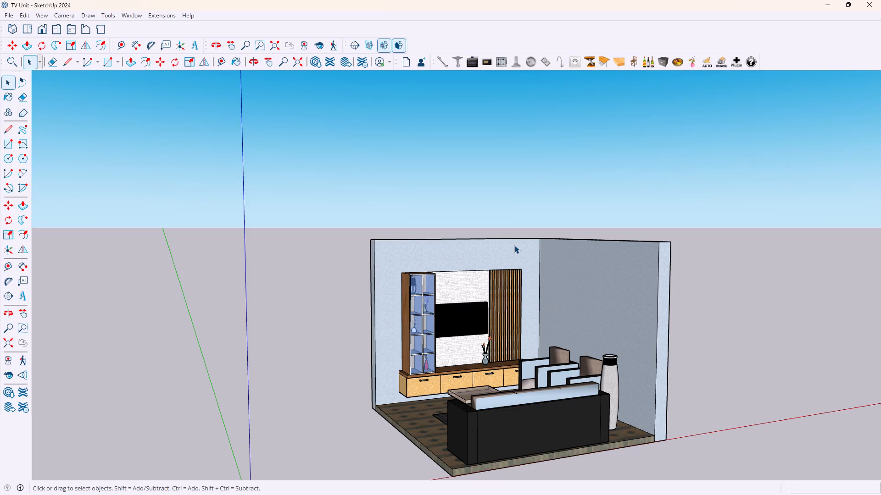
# Examine the TV unit, picking its slats, shelf cabinet side, shelf compartment and drawer base to check how the pieces are grouped.
pyautogui.click(499, 300)
pyautogui.scroll(3, 498, 308)
pyautogui.moveTo(413, 364); pyautogui.dragTo(480, 368, button='middle')
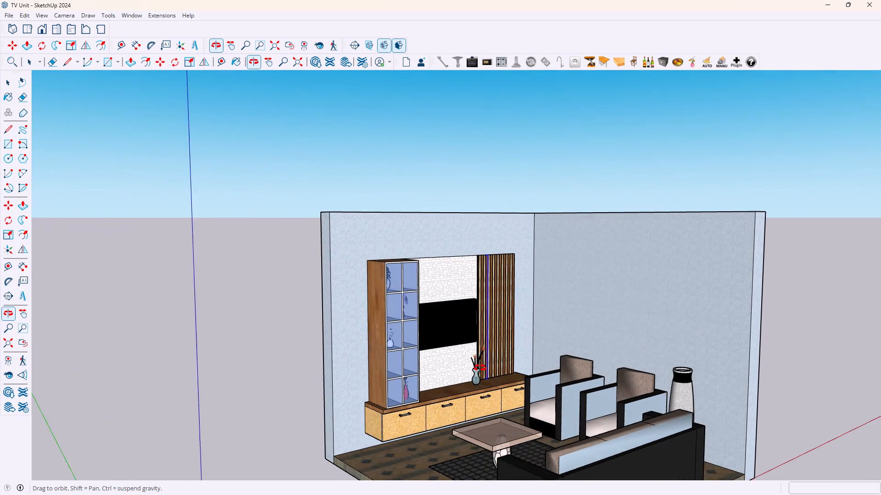
pyautogui.moveTo(480, 368); pyautogui.dragTo(502, 368, button='middle')
pyautogui.scroll(4, 464, 375)
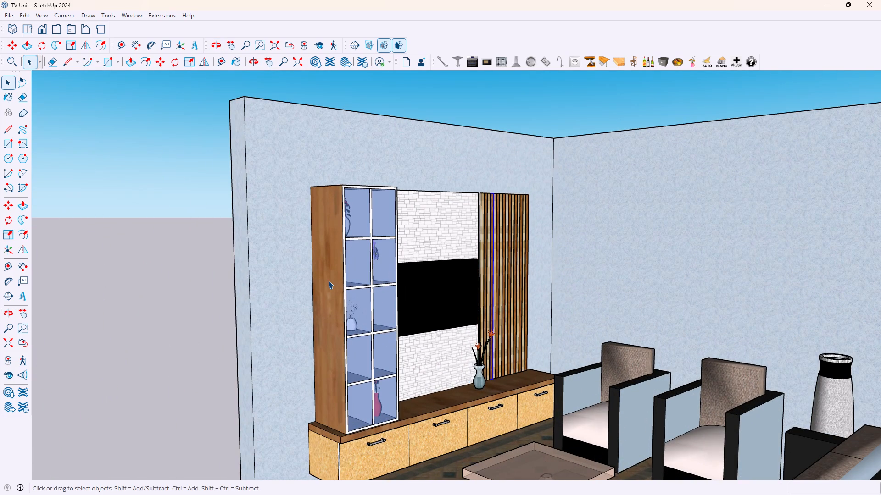
pyautogui.click(328, 280)
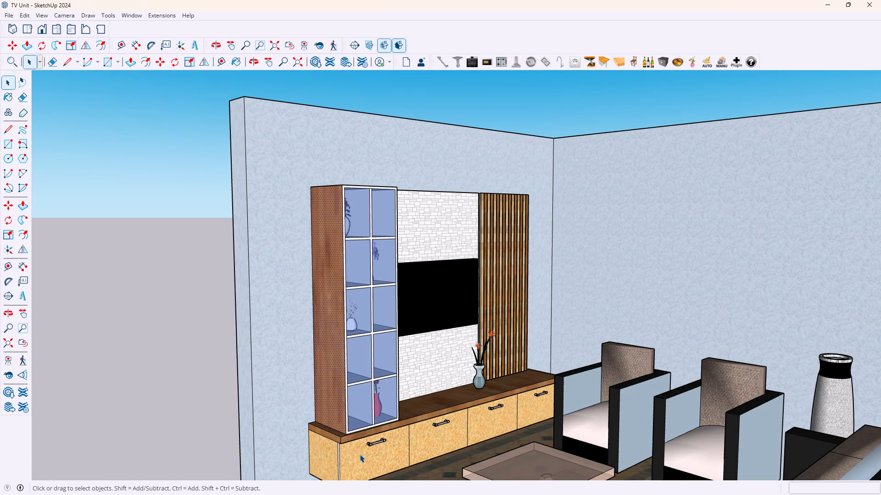
pyautogui.keyDown('ctrl'); pyautogui.click(332, 461); pyautogui.keyUp('ctrl')
pyautogui.scroll(-2, 351, 428)
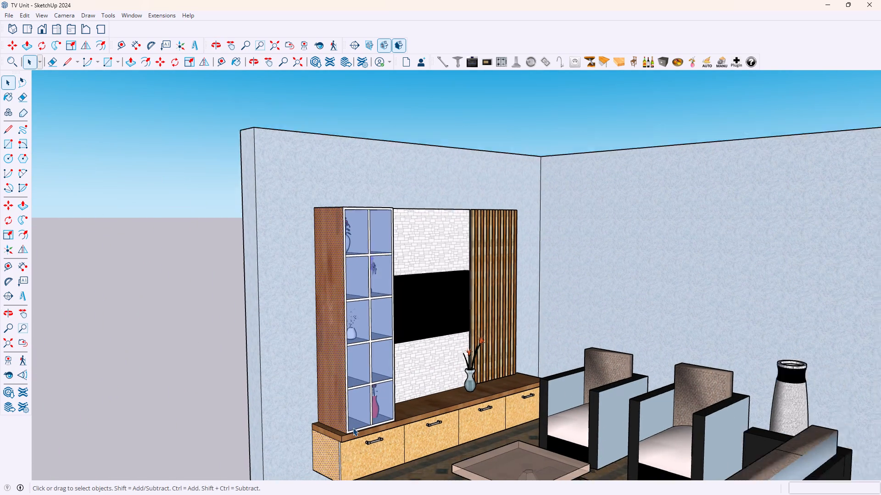
pyautogui.scroll(-3, 353, 428)
pyautogui.click(311, 385)
pyautogui.doubleClick(188, 360)
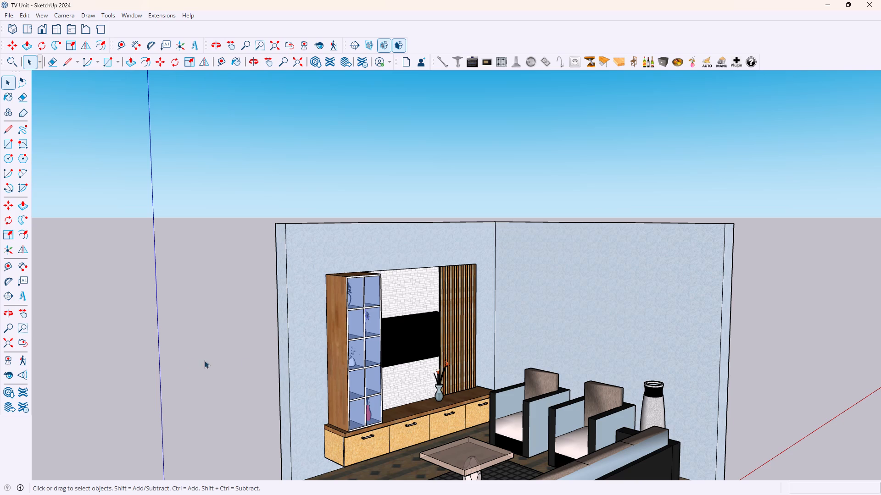
pyautogui.doubleClick(348, 336)
pyautogui.doubleClick(349, 336)
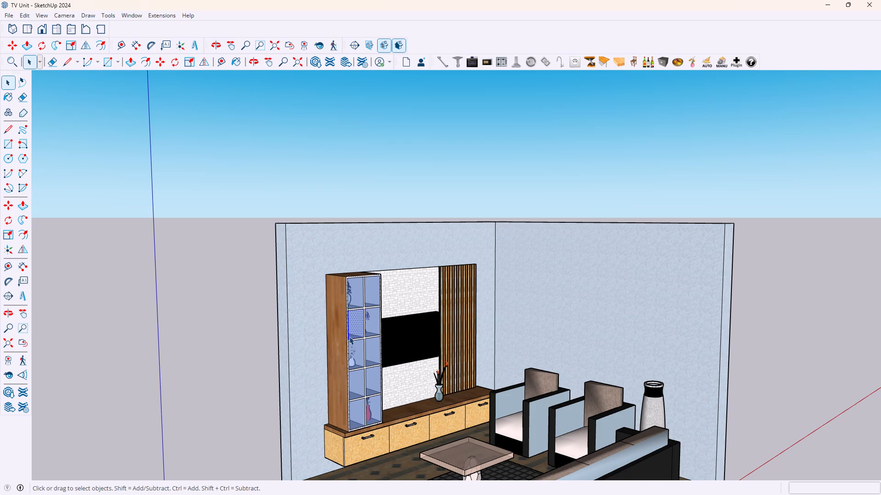
pyautogui.click(349, 336)
pyautogui.click(349, 336)
pyautogui.tripleClick(349, 336)
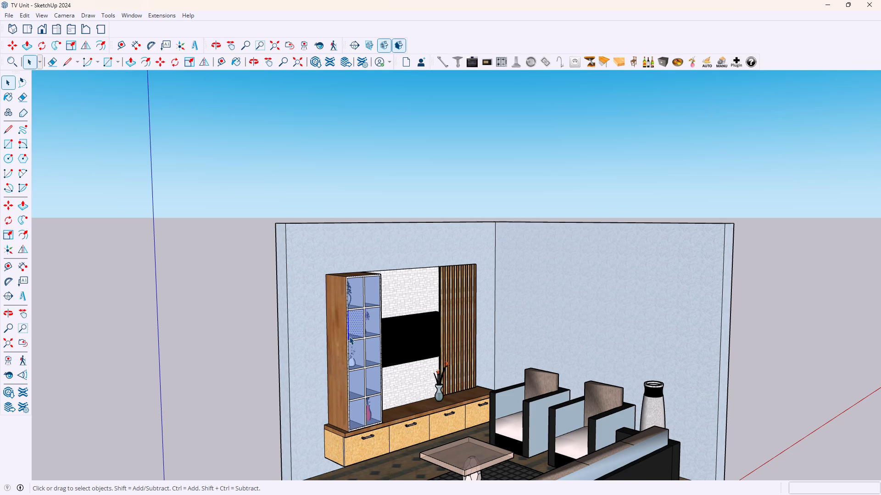
pyautogui.click(350, 336)
pyautogui.tripleClick(350, 336)
pyautogui.doubleClick(458, 296)
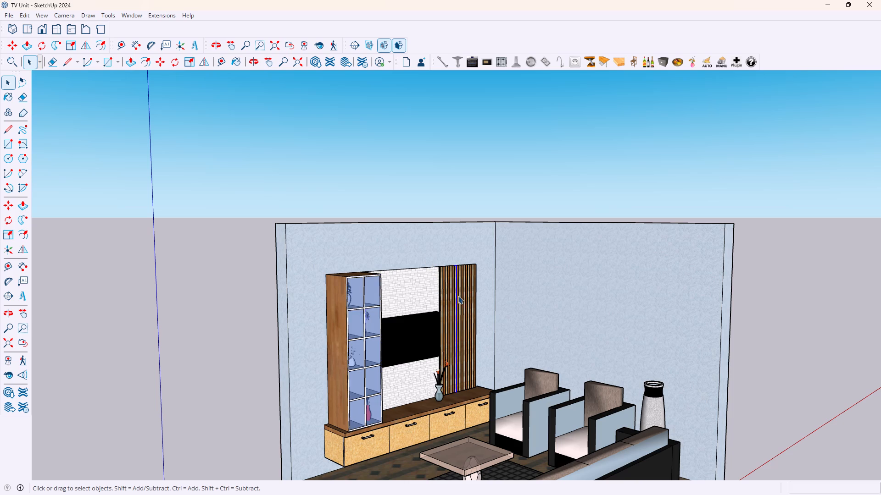
pyautogui.click(489, 281)
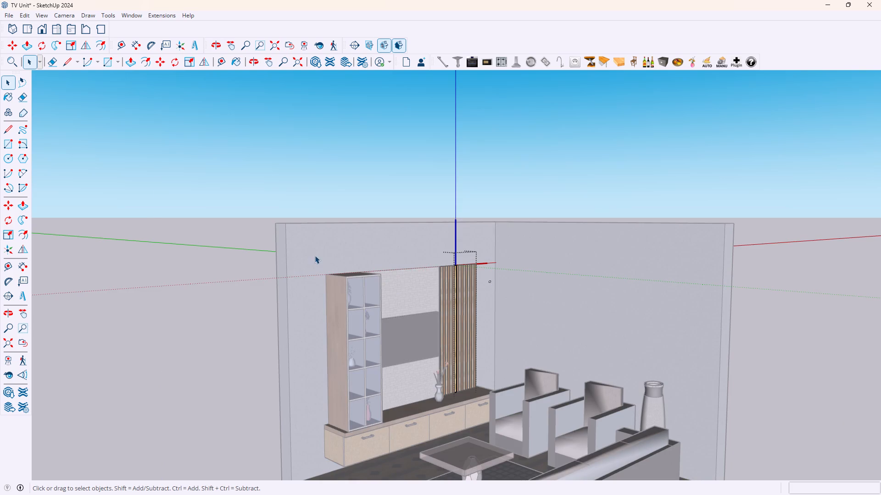
# Select the complete TV unit with its display shelf, stone panel, television, slats, vases and drawer base, and copy it.
pyautogui.moveTo(315, 255); pyautogui.dragTo(502, 474)
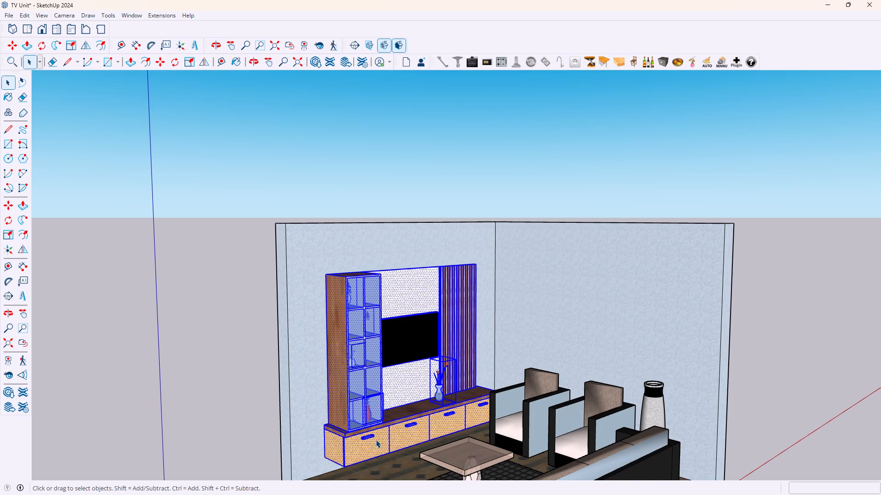
pyautogui.scroll(5, 375, 439)
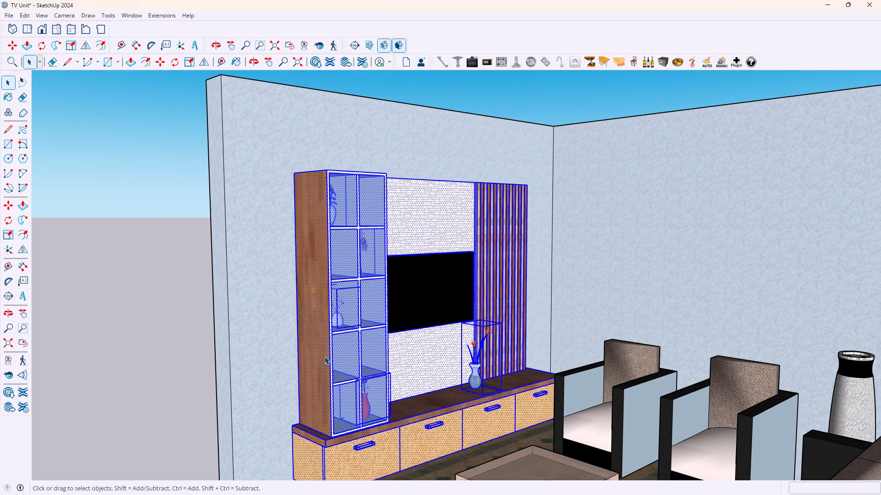
pyautogui.moveTo(523, 374); pyautogui.dragTo(345, 379, button='middle')
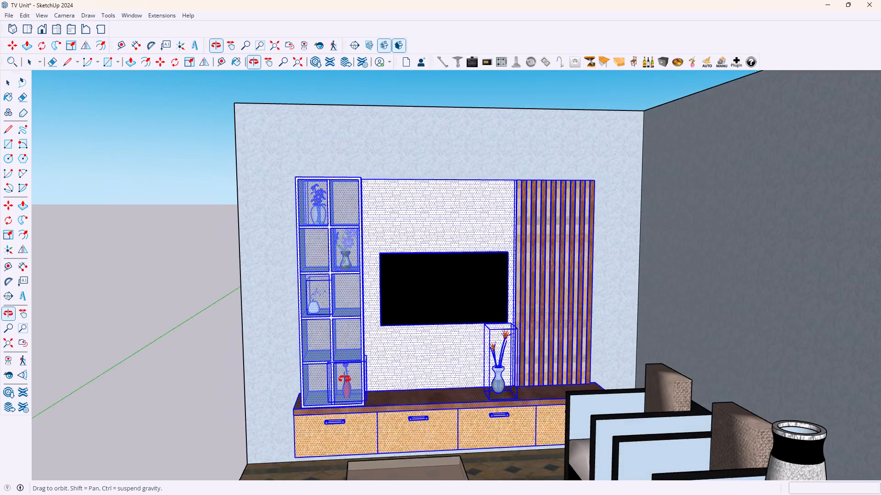
pyautogui.moveTo(345, 379); pyautogui.dragTo(321, 385, button='middle')
pyautogui.scroll(4, 543, 261)
pyautogui.scroll(-2, 573, 325)
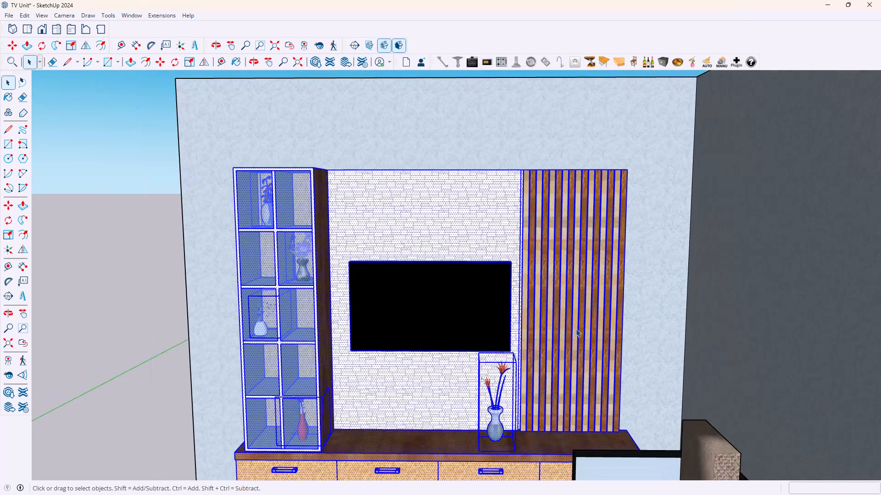
pyautogui.scroll(-3, 569, 333)
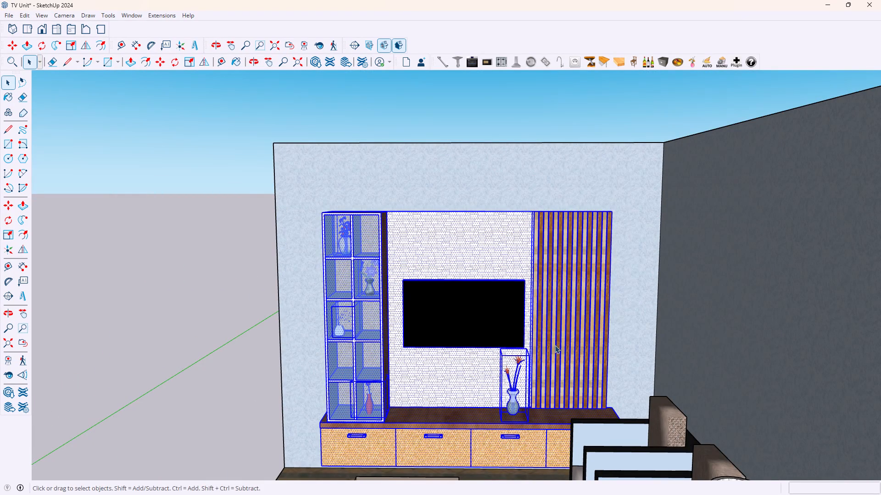
pyautogui.rightClick(542, 335)
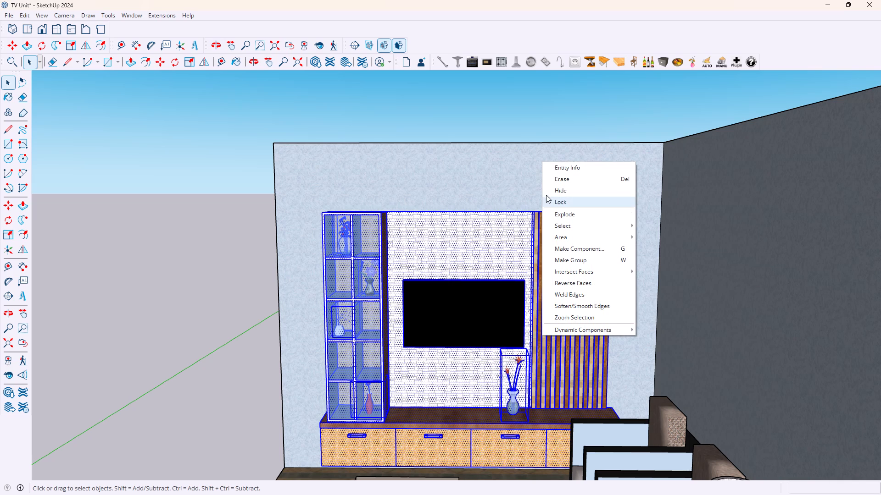
pyautogui.click(40, 14)
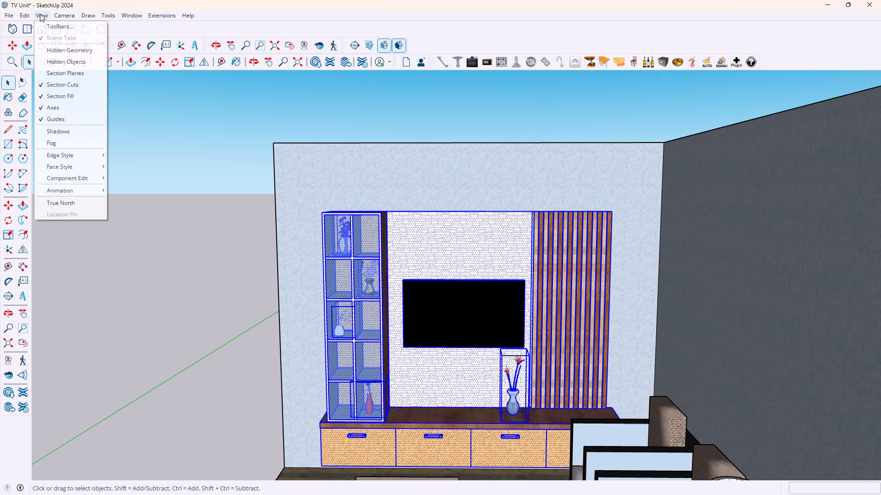
pyautogui.click(57, 61)
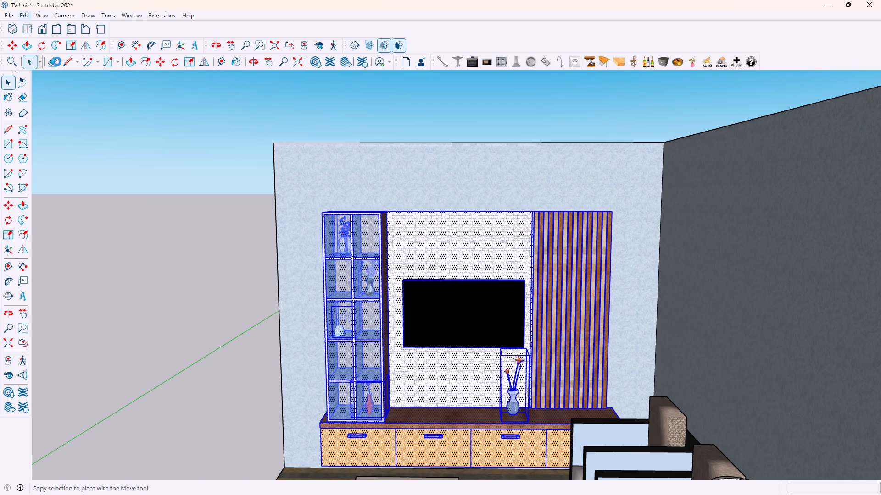
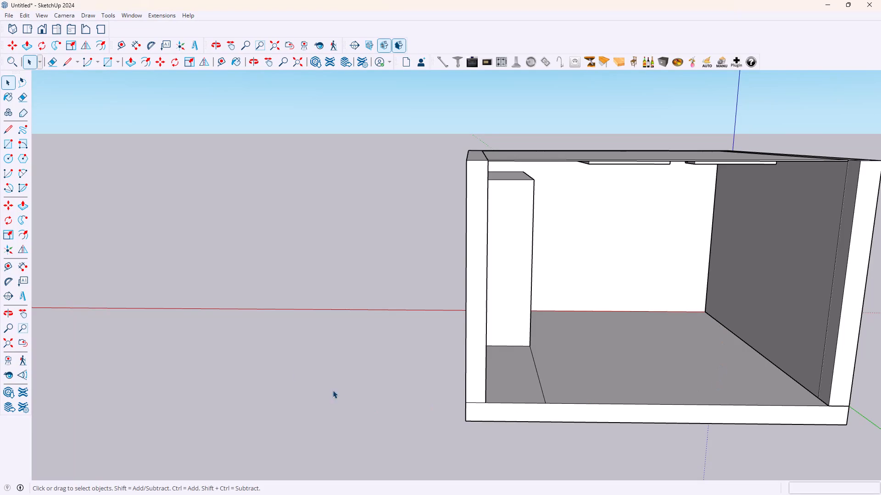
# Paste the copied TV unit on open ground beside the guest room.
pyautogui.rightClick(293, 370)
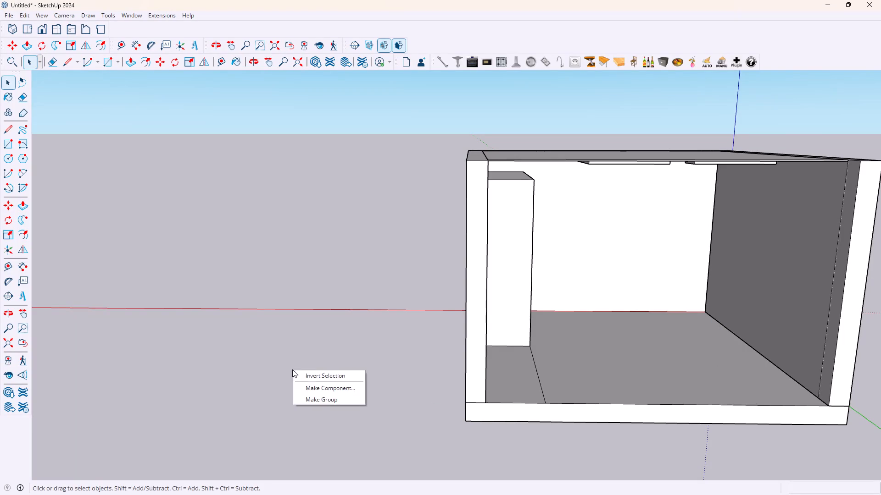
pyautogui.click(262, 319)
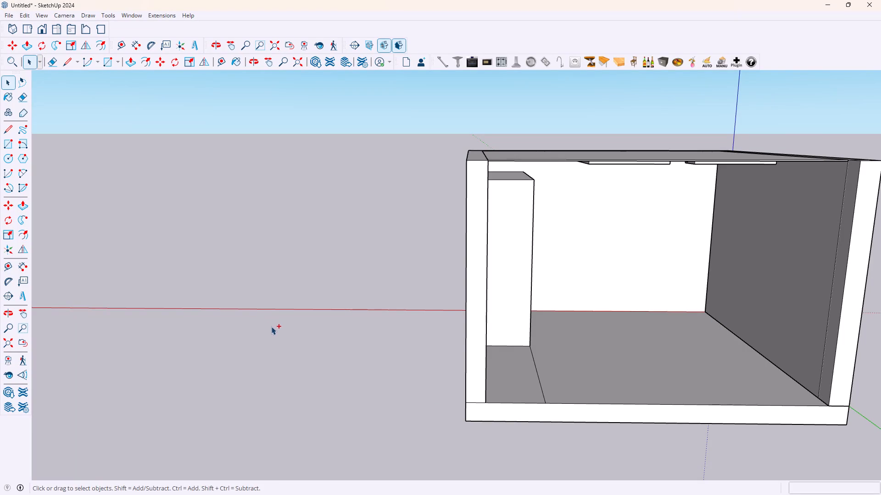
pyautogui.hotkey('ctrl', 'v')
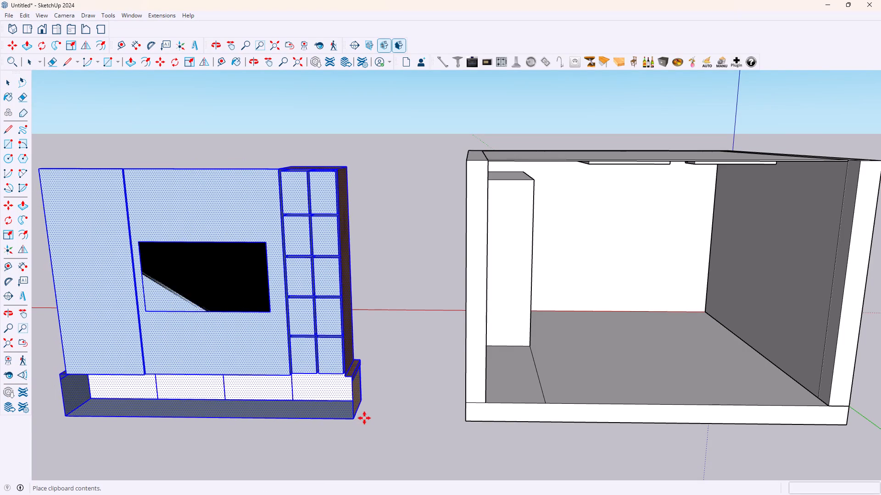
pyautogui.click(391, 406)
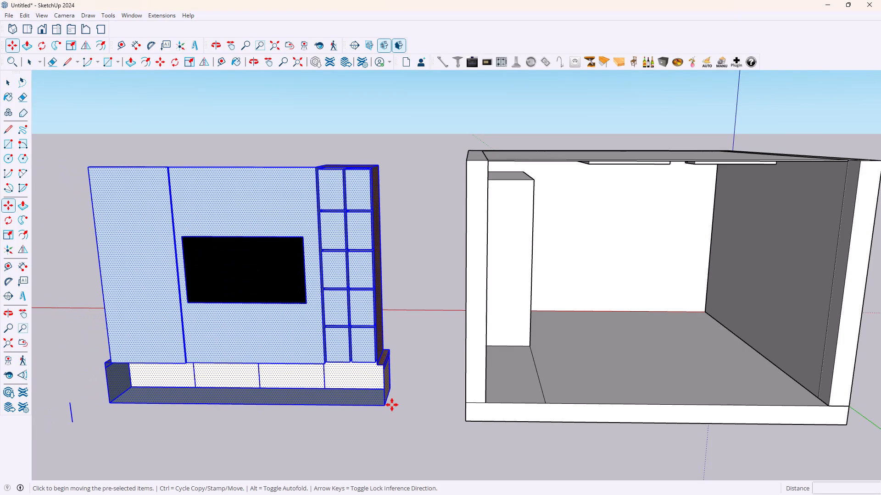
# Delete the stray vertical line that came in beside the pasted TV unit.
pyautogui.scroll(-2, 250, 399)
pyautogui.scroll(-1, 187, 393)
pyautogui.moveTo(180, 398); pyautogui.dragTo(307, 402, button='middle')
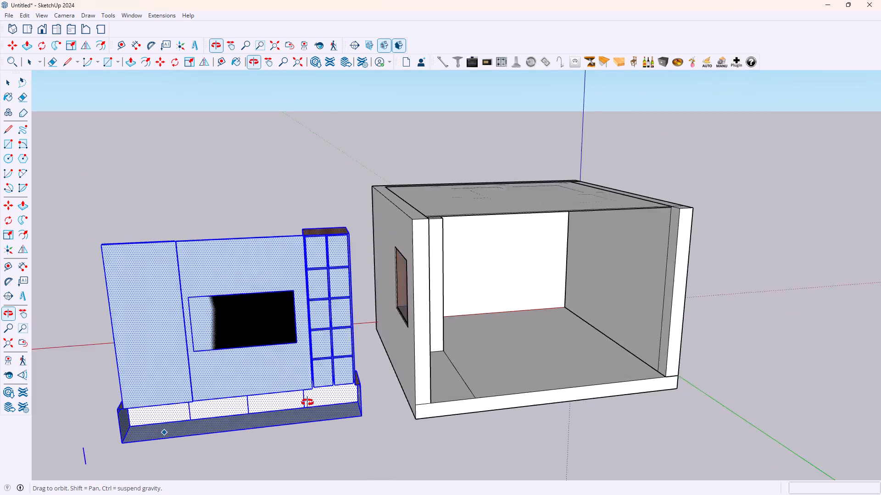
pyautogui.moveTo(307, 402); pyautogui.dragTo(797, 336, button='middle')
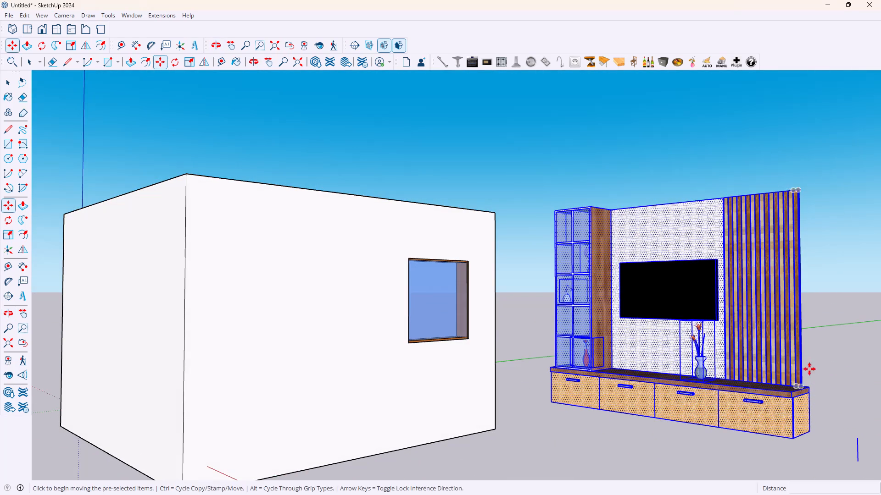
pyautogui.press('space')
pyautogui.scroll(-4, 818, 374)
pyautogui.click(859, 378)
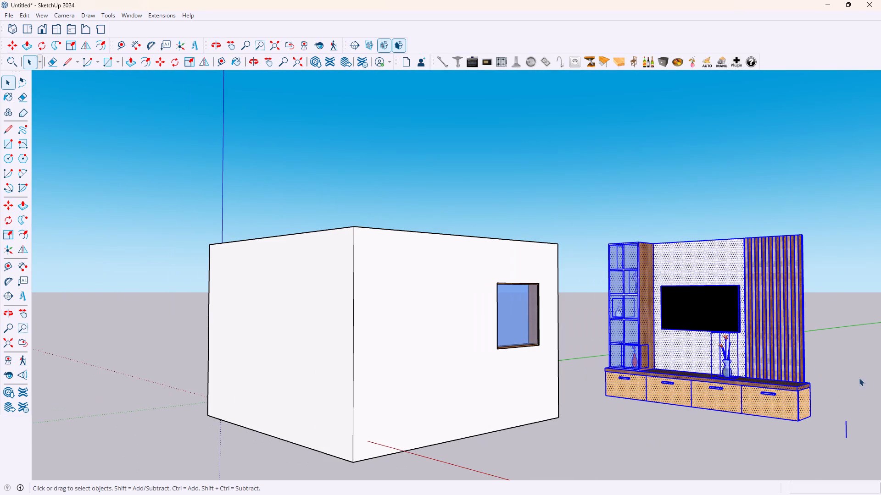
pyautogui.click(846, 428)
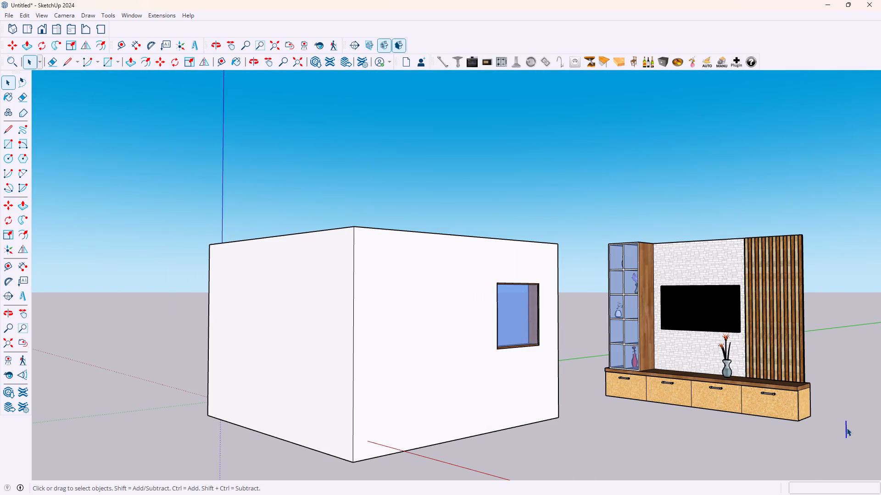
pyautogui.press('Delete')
# Examine the pasted TV unit against the room's open interior from the front, back and sides.
pyautogui.moveTo(850, 421); pyautogui.dragTo(393, 378, button='middle')
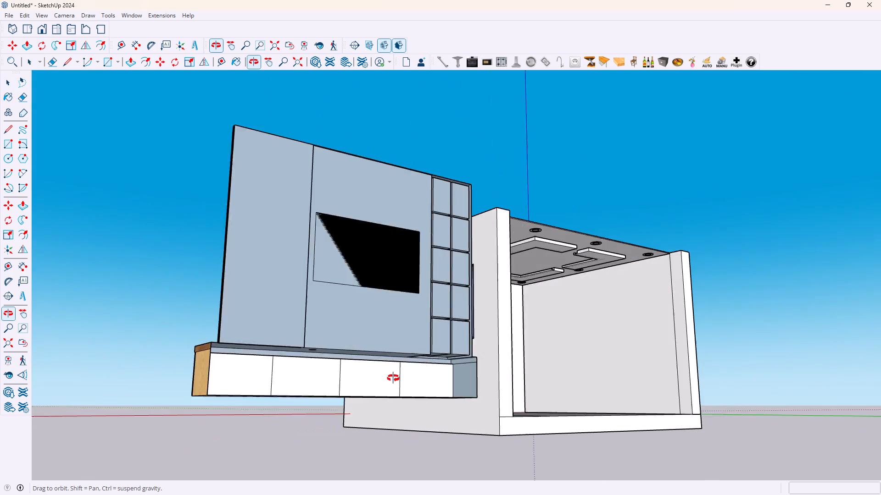
pyautogui.moveTo(393, 378); pyautogui.dragTo(619, 397, button='middle')
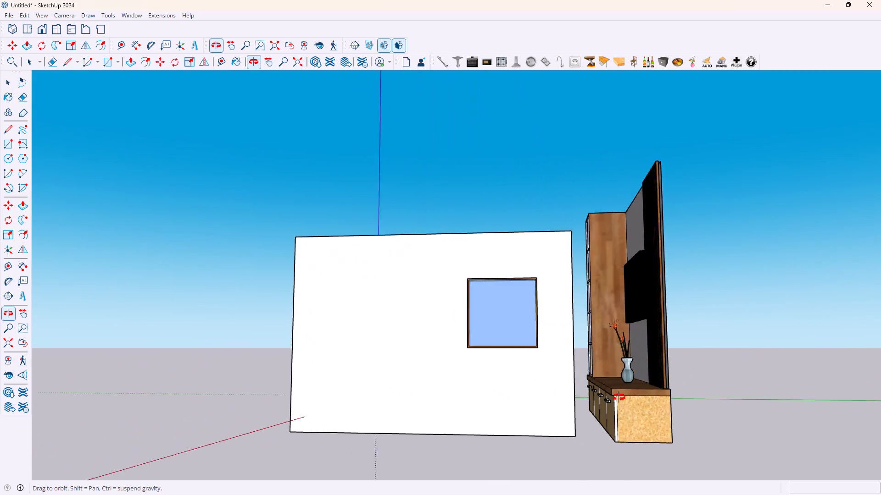
pyautogui.moveTo(619, 397); pyautogui.dragTo(866, 408, button='middle')
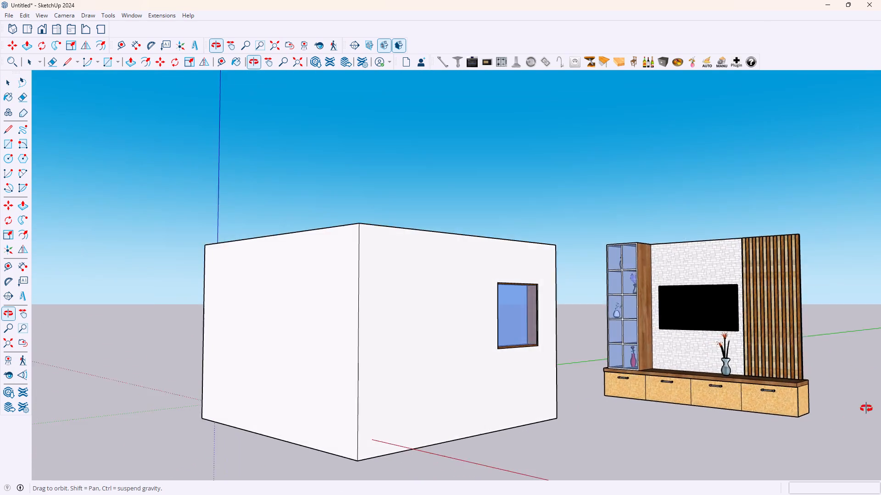
pyautogui.moveTo(866, 408); pyautogui.dragTo(204, 412, button='middle')
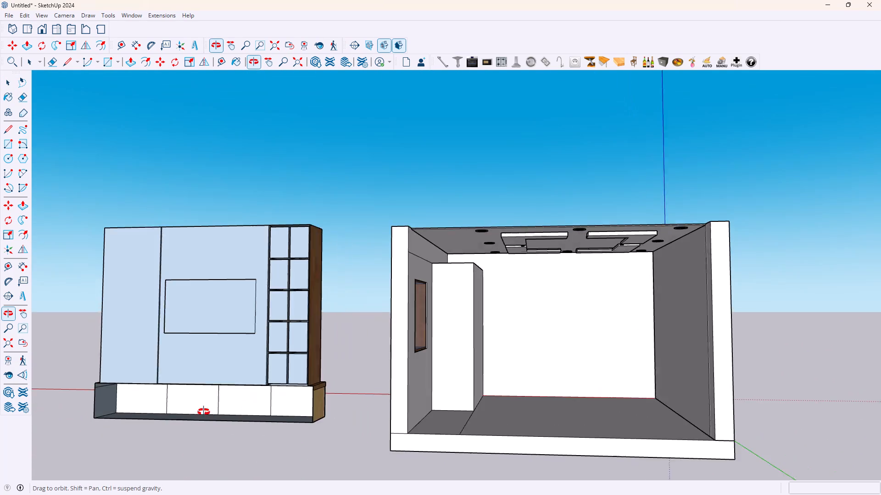
pyautogui.moveTo(204, 412); pyautogui.dragTo(174, 423, button='middle')
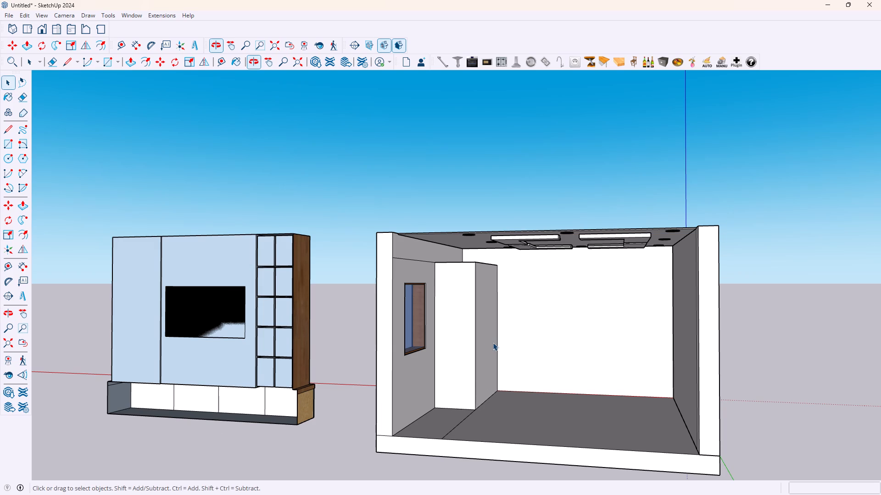
pyautogui.scroll(-2, 493, 342)
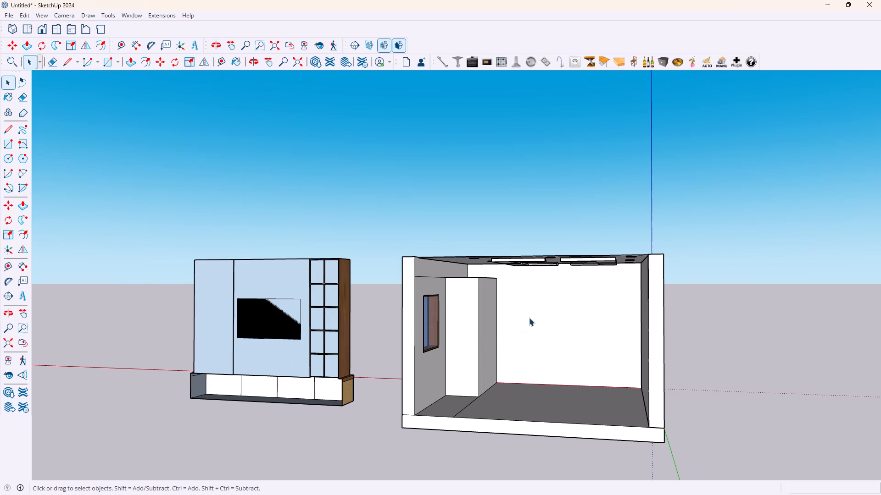
pyautogui.moveTo(529, 318); pyautogui.dragTo(557, 253, button='middle')
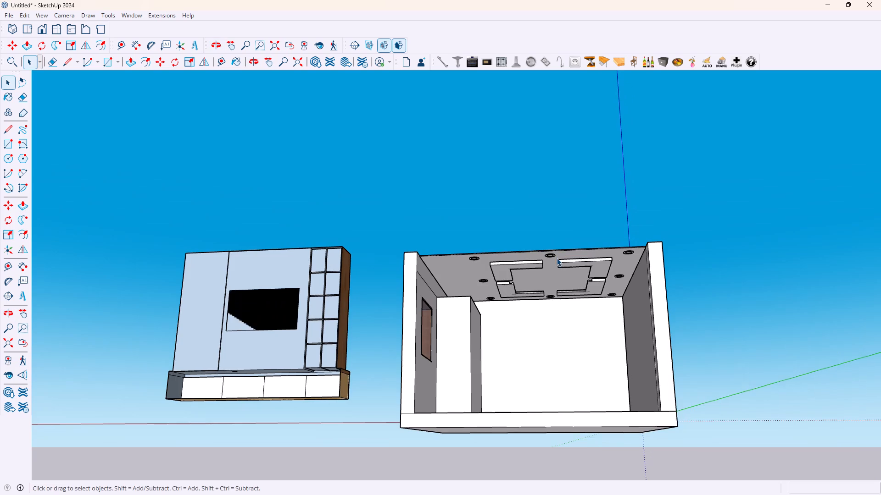
pyautogui.scroll(4, 559, 289)
pyautogui.scroll(-3, 488, 332)
pyautogui.moveTo(509, 364); pyautogui.dragTo(509, 365, button='middle')
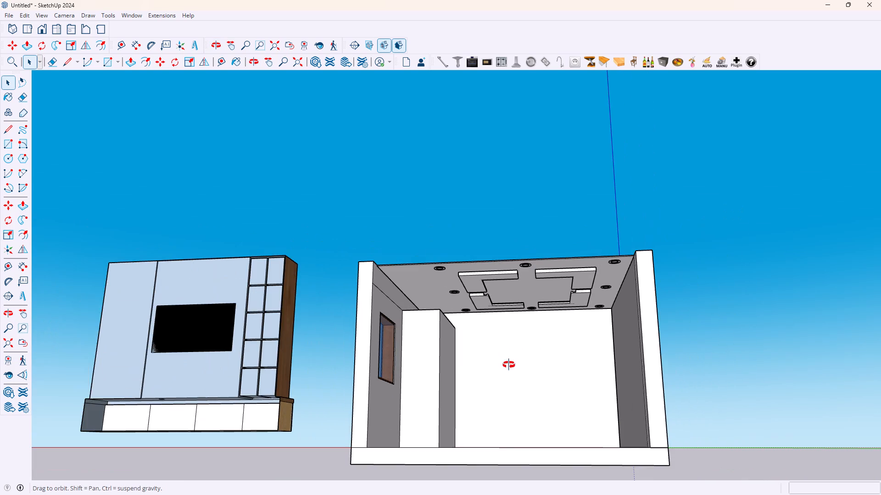
pyautogui.moveTo(509, 365); pyautogui.dragTo(346, 404, button='middle')
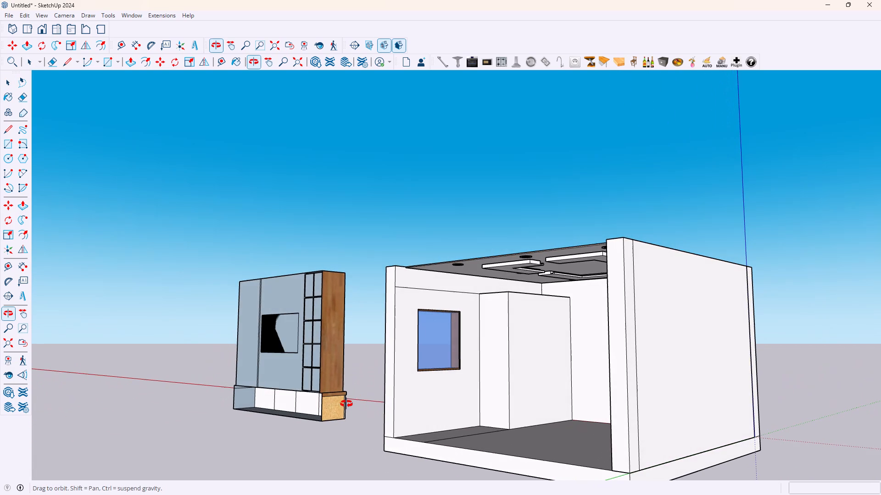
pyautogui.moveTo(346, 404); pyautogui.dragTo(413, 419, button='middle')
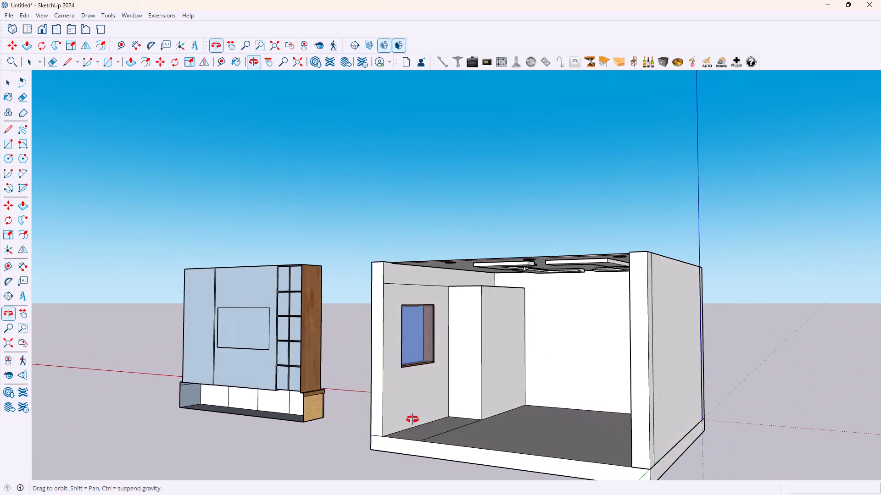
pyautogui.moveTo(413, 419); pyautogui.dragTo(457, 402, button='middle')
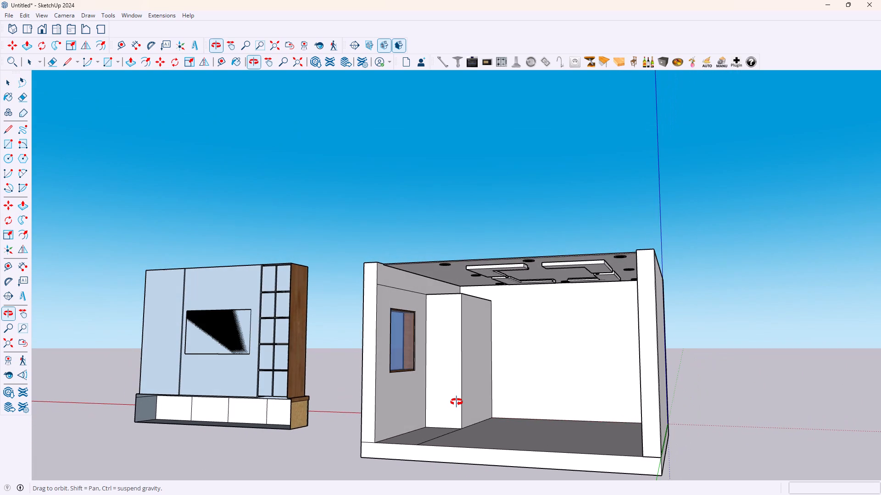
pyautogui.moveTo(457, 402); pyautogui.dragTo(444, 403, button='middle')
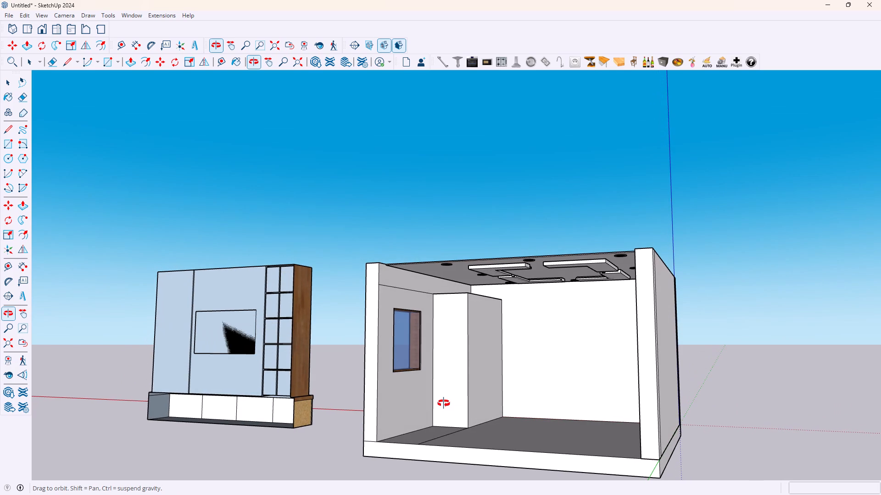
pyautogui.moveTo(444, 403); pyautogui.dragTo(444, 403, button='middle')
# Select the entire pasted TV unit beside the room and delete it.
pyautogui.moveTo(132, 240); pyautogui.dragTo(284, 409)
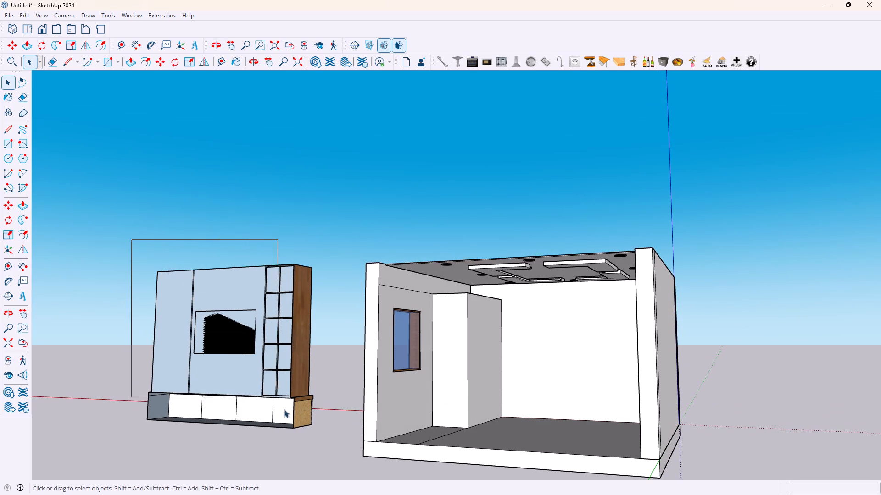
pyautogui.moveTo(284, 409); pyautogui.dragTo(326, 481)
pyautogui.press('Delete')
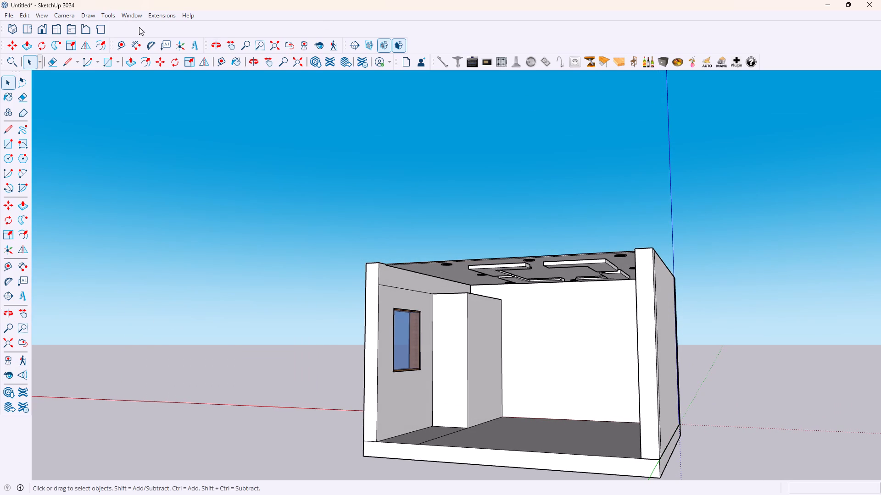
# Open the 3D Warehouse and search its models for "bed".
pyautogui.click(156, 17)
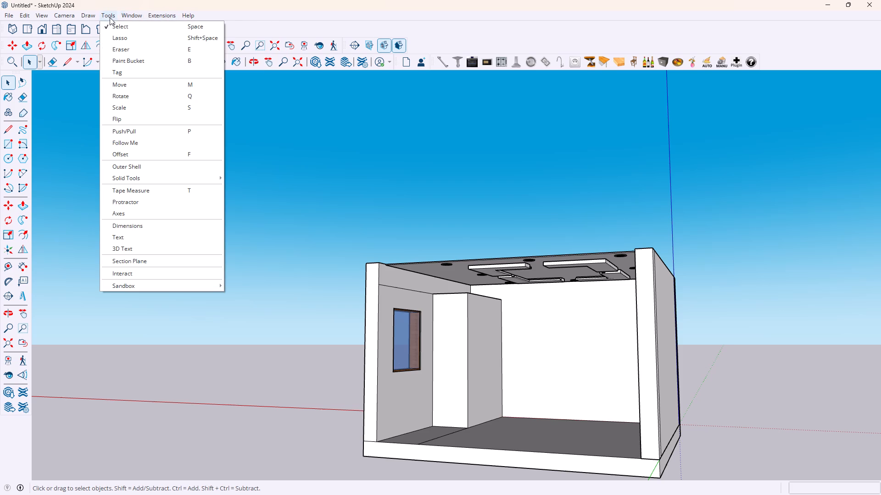
pyautogui.click(141, 17)
pyautogui.click(135, 16)
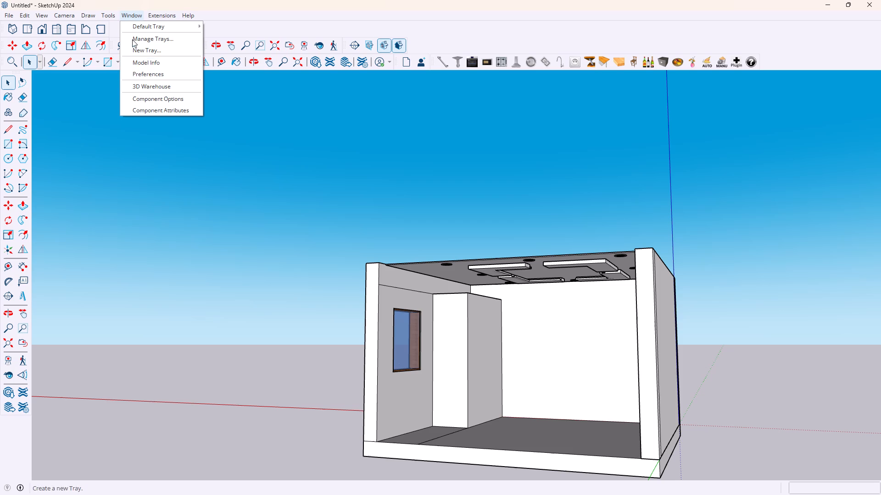
pyautogui.click(273, 135)
pyautogui.click(311, 62)
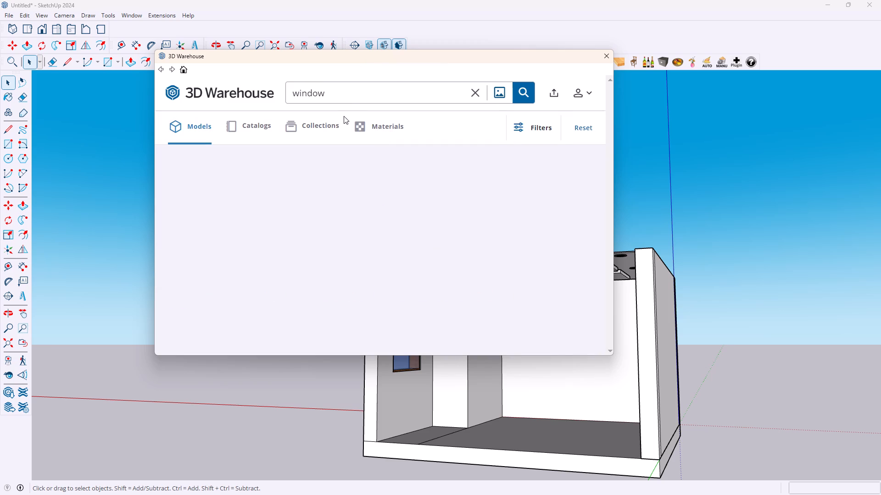
pyautogui.moveTo(349, 98); pyautogui.dragTo(280, 99)
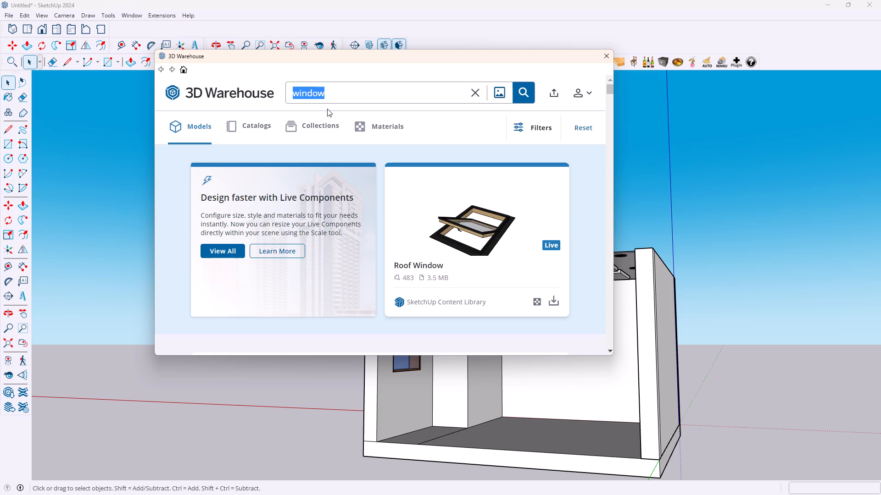
pyautogui.write('bed\\')
pyautogui.press('Return')
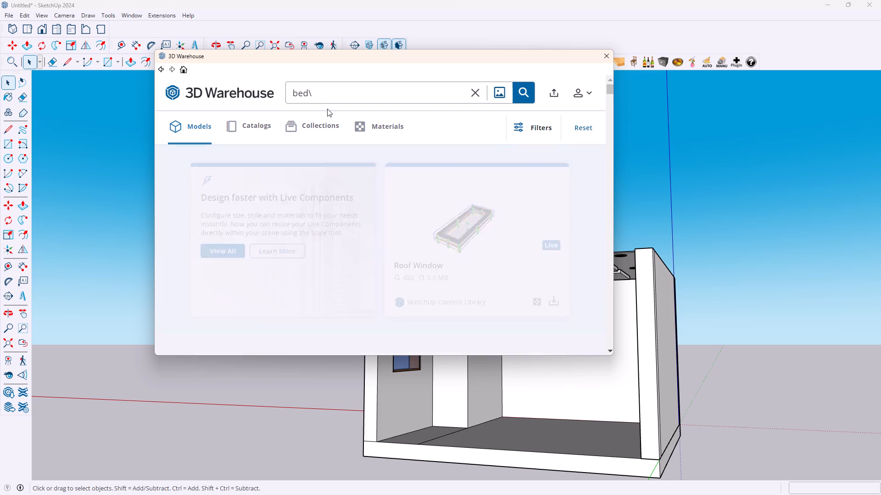
pyautogui.press('BackSpace')
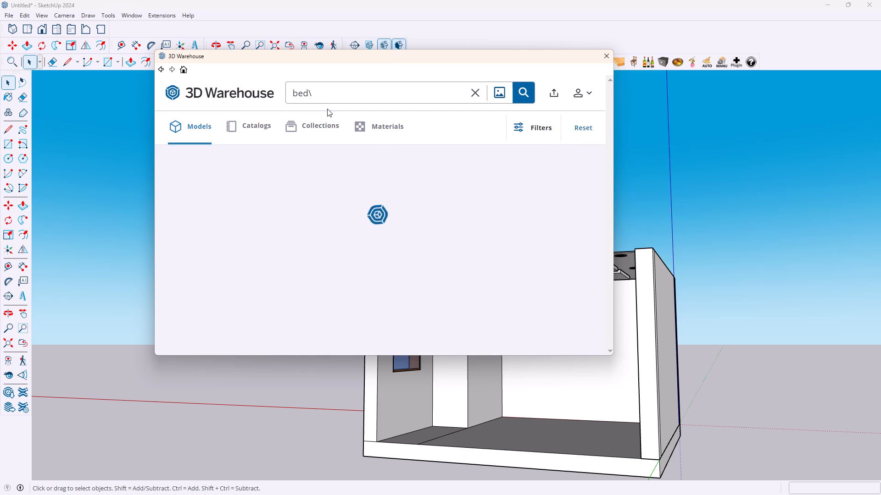
pyautogui.click(328, 89)
pyautogui.press('BackSpace')
pyautogui.press('Return')
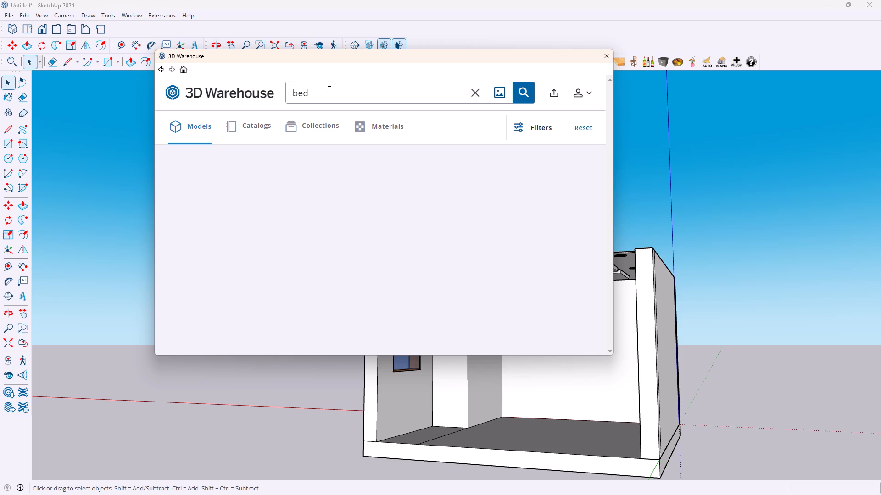
# Browse the bed search results for a model that suits the guest room.
pyautogui.scroll(-2, 432, 163)
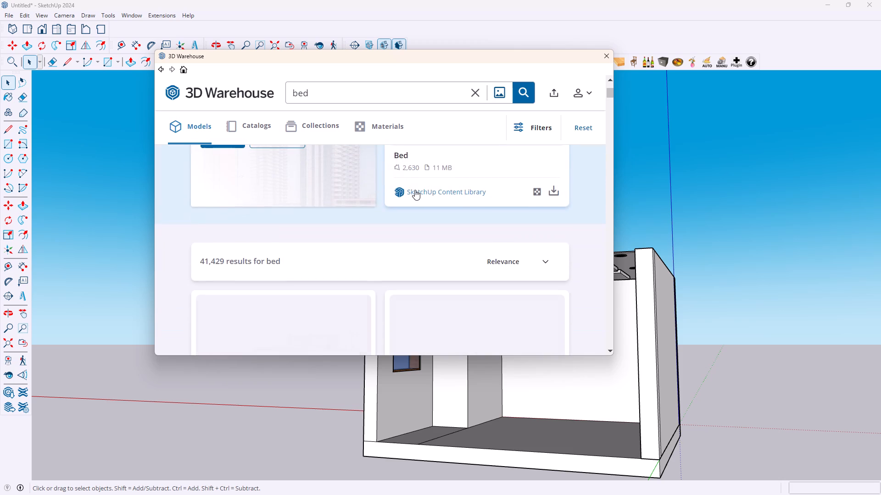
pyautogui.scroll(2, 413, 190)
pyautogui.scroll(-5, 417, 191)
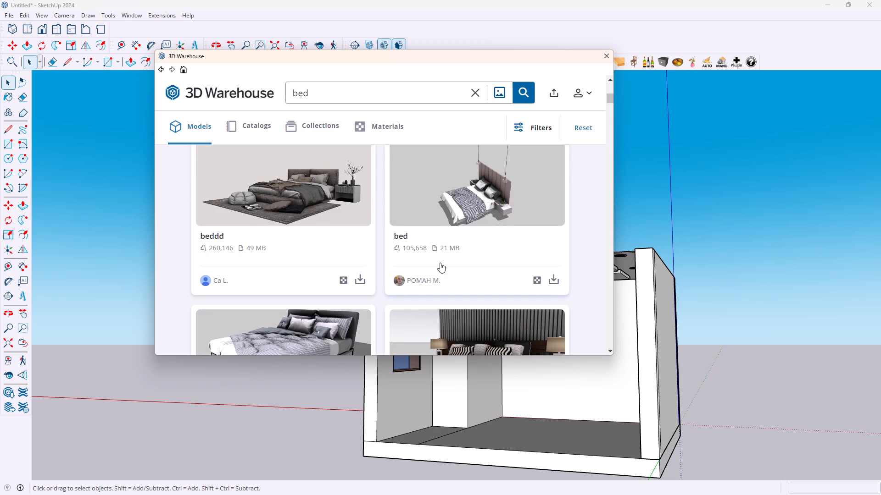
pyautogui.scroll(-2, 433, 271)
pyautogui.scroll(4, 335, 254)
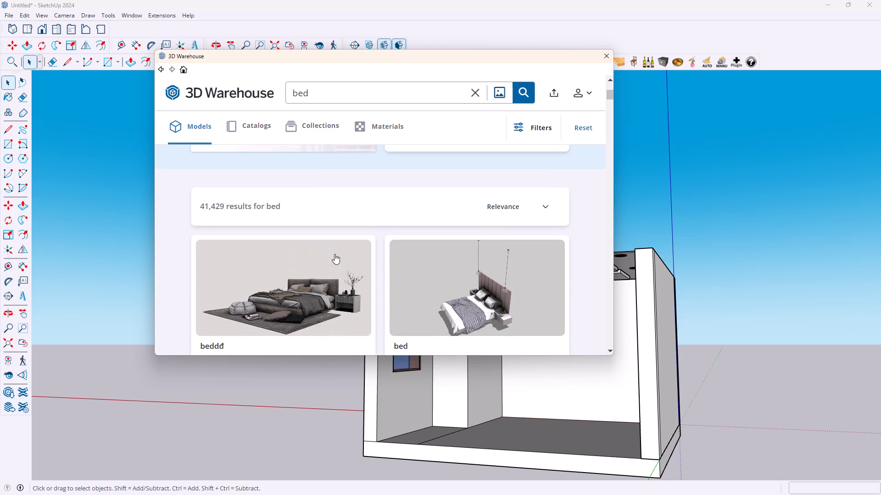
pyautogui.scroll(-2, 346, 253)
pyautogui.scroll(-1, 476, 231)
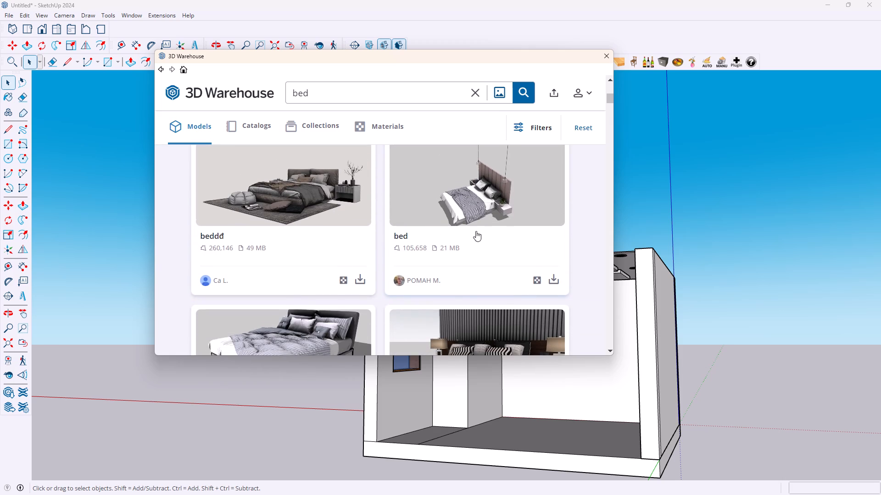
pyautogui.scroll(-4, 476, 231)
pyautogui.scroll(-5, 431, 245)
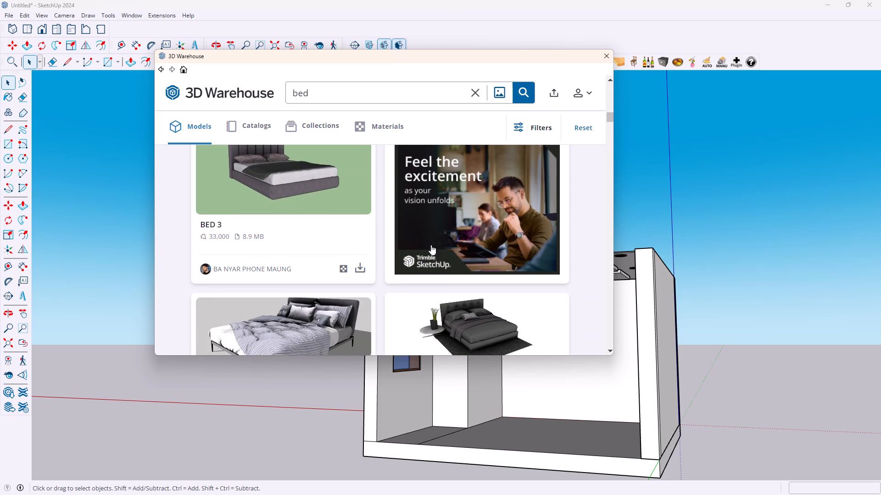
pyautogui.scroll(-3, 360, 254)
pyautogui.scroll(2, 395, 244)
pyautogui.scroll(-2, 396, 244)
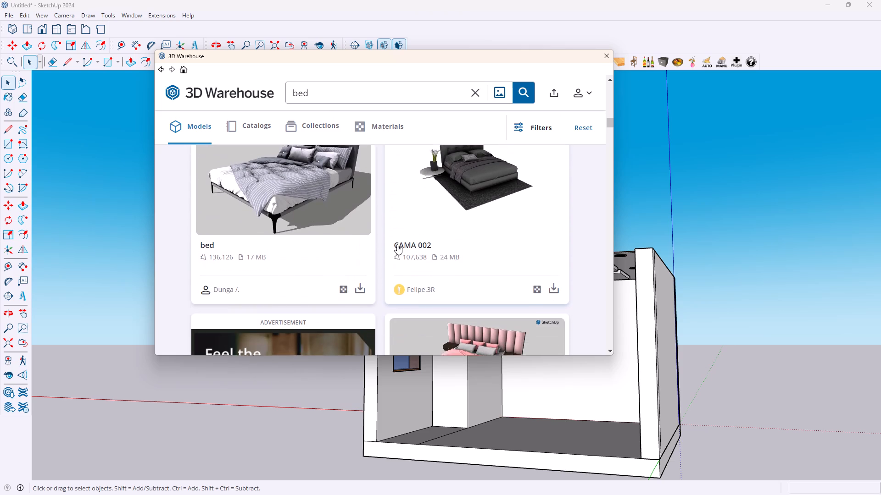
pyautogui.scroll(-2, 327, 255)
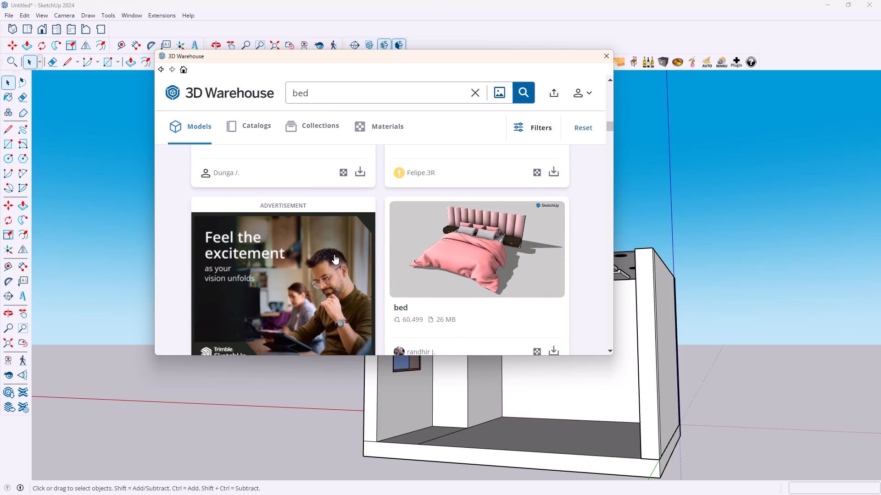
pyautogui.scroll(-6, 340, 253)
pyautogui.scroll(2, 340, 253)
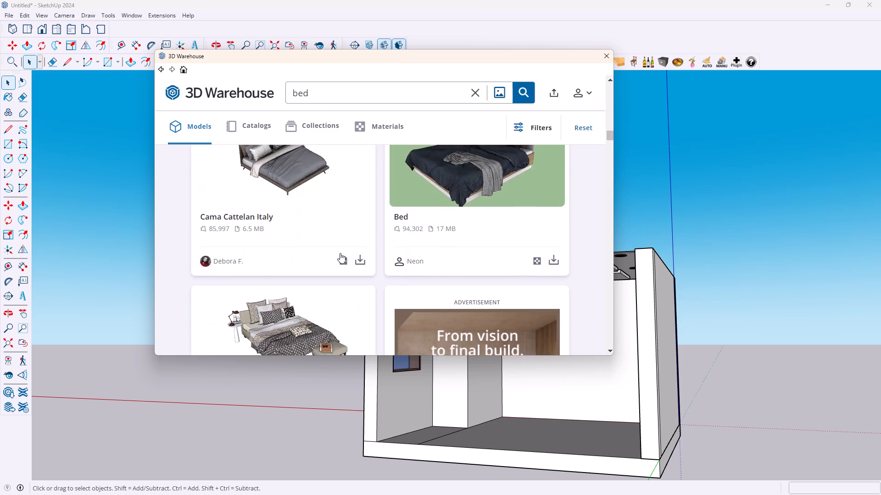
pyautogui.scroll(1, 340, 253)
pyautogui.scroll(-1, 340, 253)
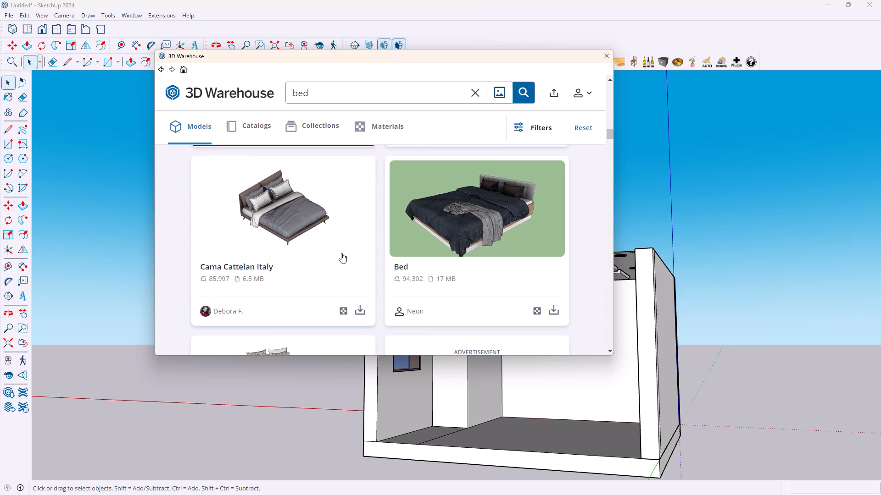
pyautogui.scroll(-4, 395, 251)
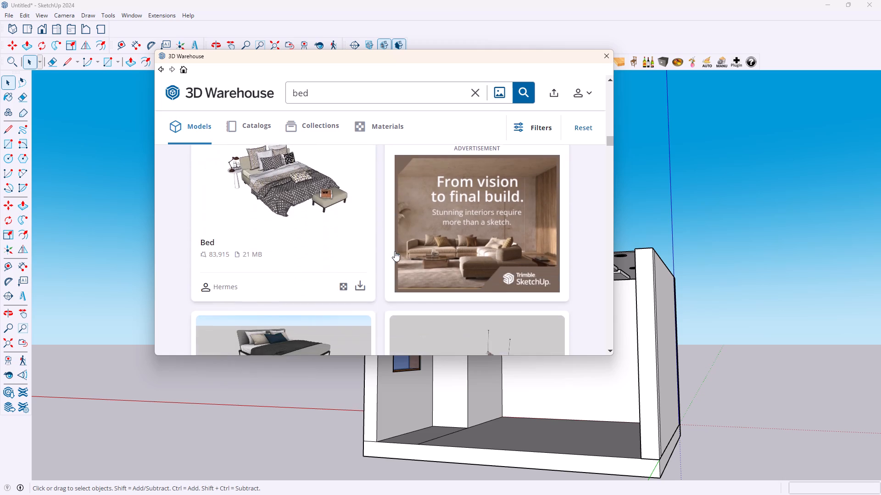
pyautogui.scroll(-2, 395, 251)
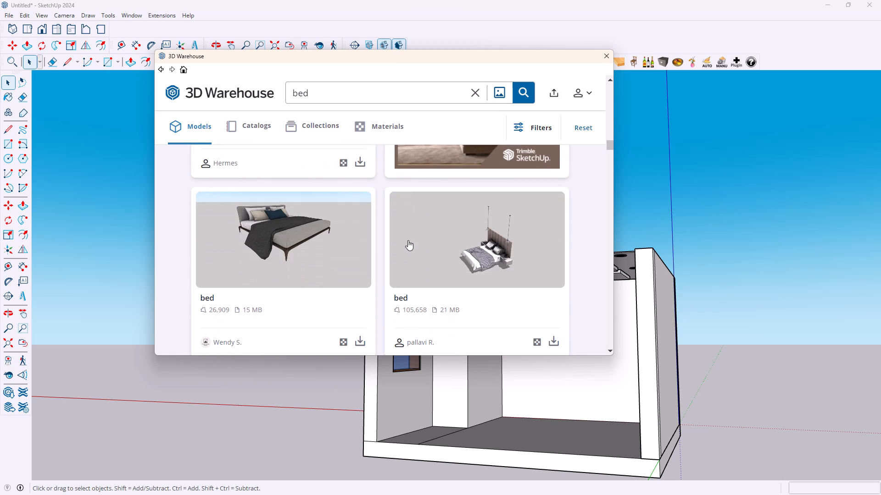
pyautogui.scroll(-6, 408, 240)
pyautogui.scroll(1, 409, 240)
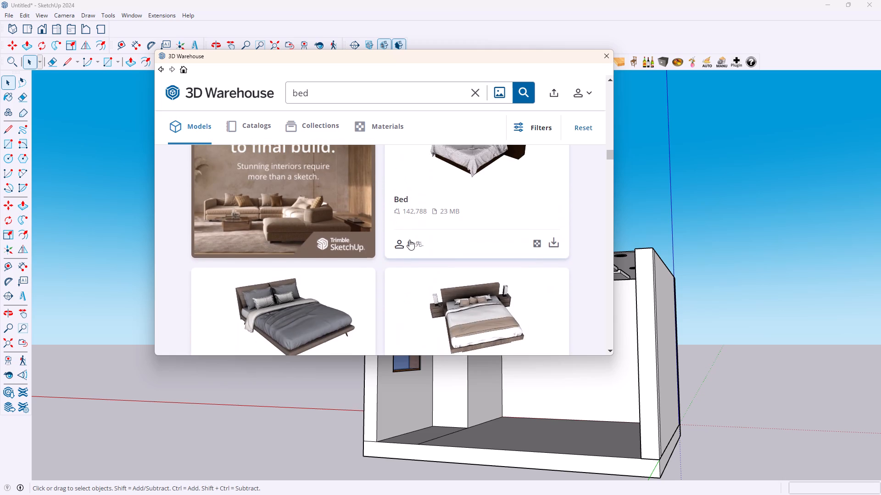
pyautogui.scroll(-3, 409, 240)
pyautogui.scroll(1, 409, 240)
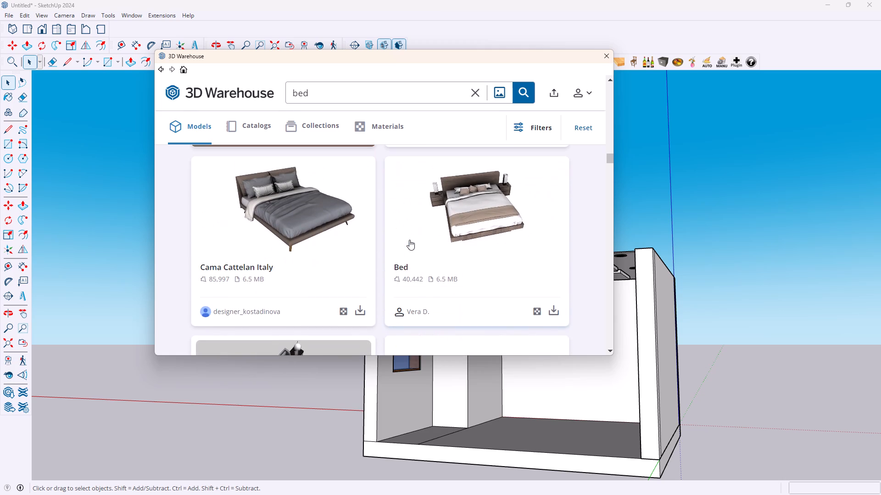
pyautogui.scroll(-4, 409, 240)
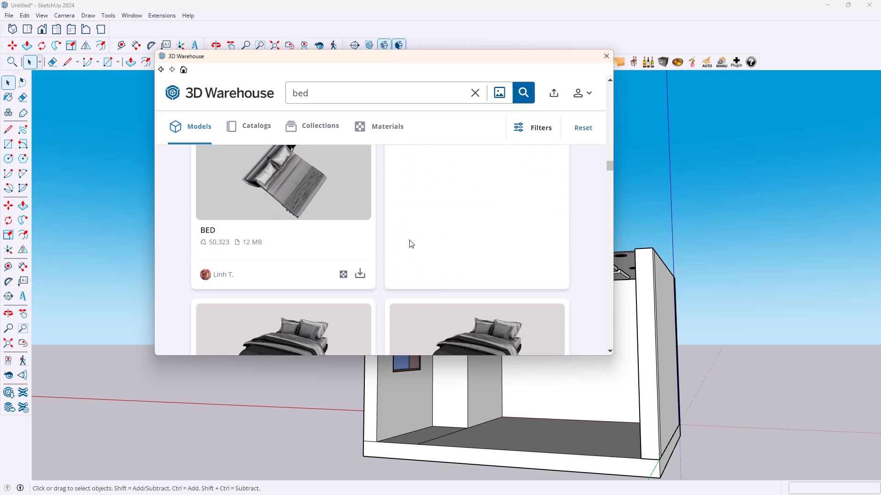
pyautogui.scroll(-5, 429, 231)
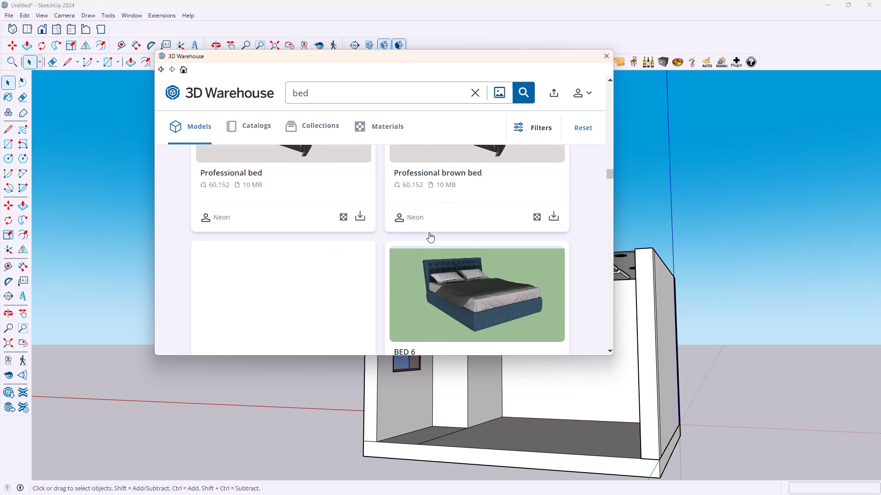
pyautogui.scroll(-5, 429, 232)
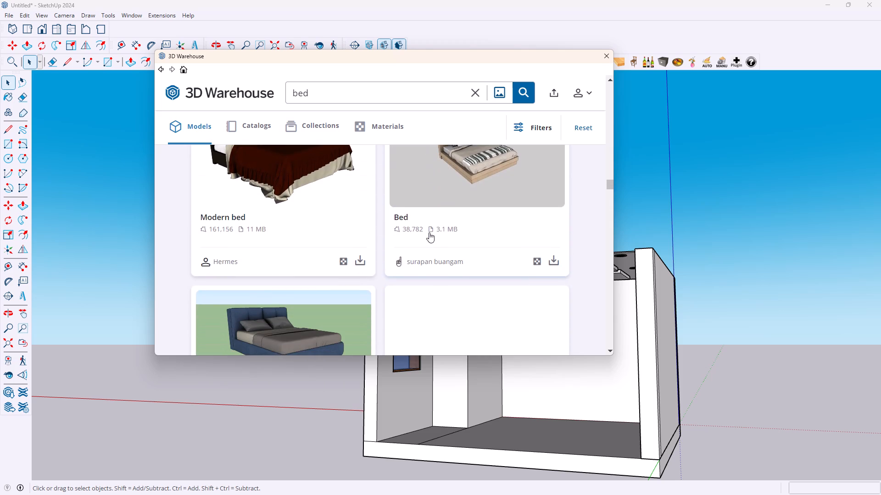
pyautogui.scroll(-5, 429, 232)
pyautogui.scroll(1, 429, 232)
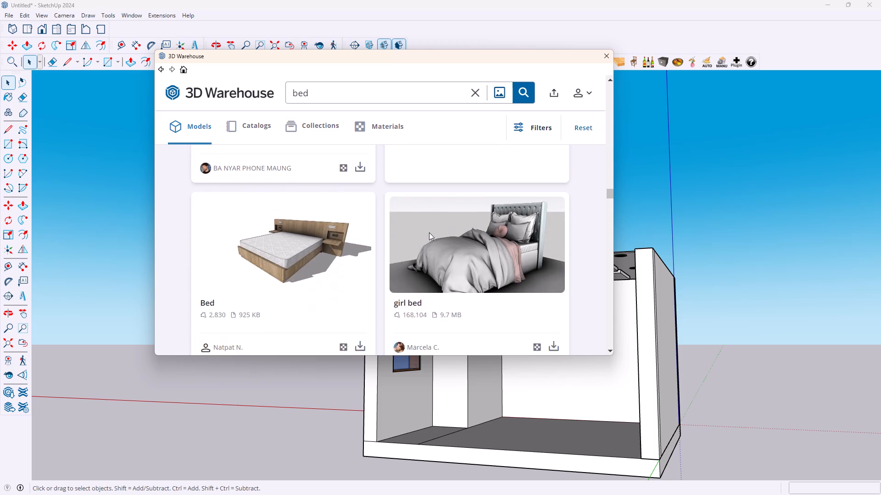
pyautogui.scroll(2, 429, 232)
pyautogui.scroll(-4, 429, 232)
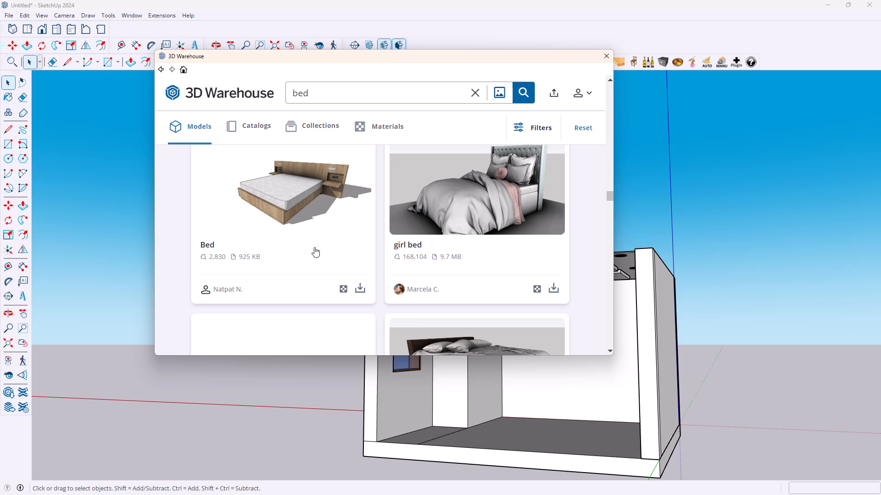
# Load the 925 KB "Bed" with the wooden headboard and built-in nightstands directly into the model and place it outside the room's open front.
pyautogui.click(360, 286)
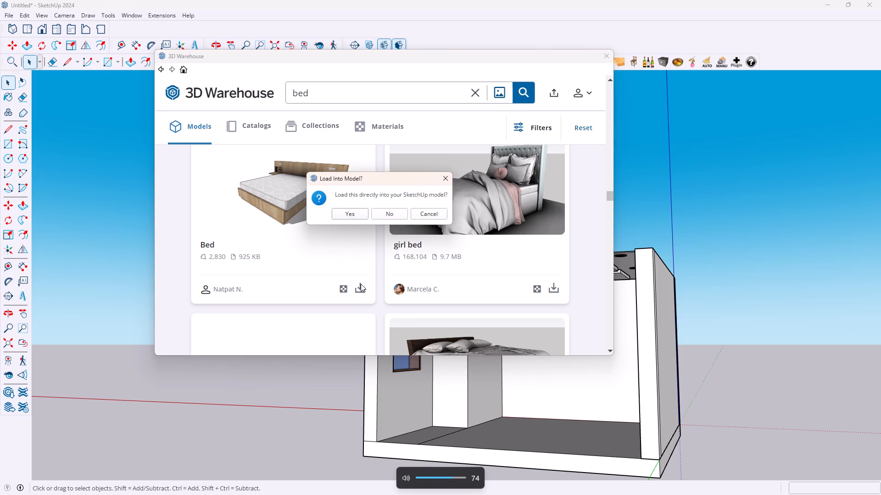
pyautogui.click(342, 214)
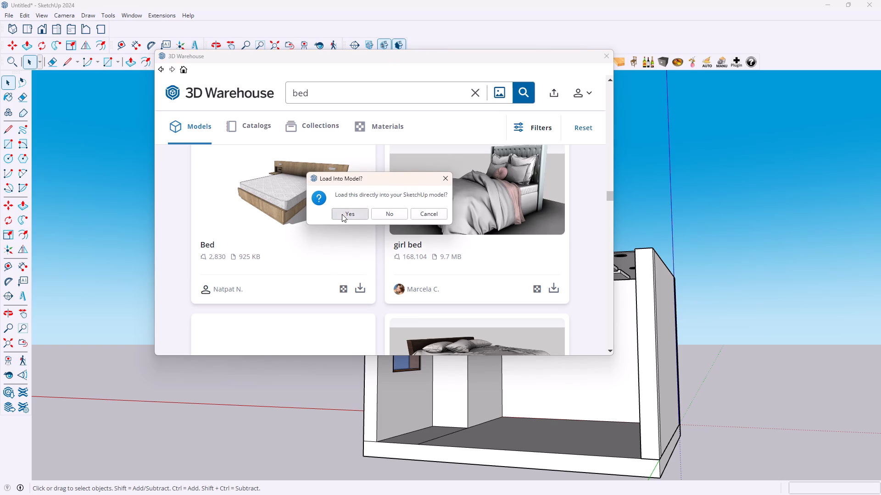
pyautogui.scroll(-4, 375, 248)
pyautogui.scroll(-2, 284, 285)
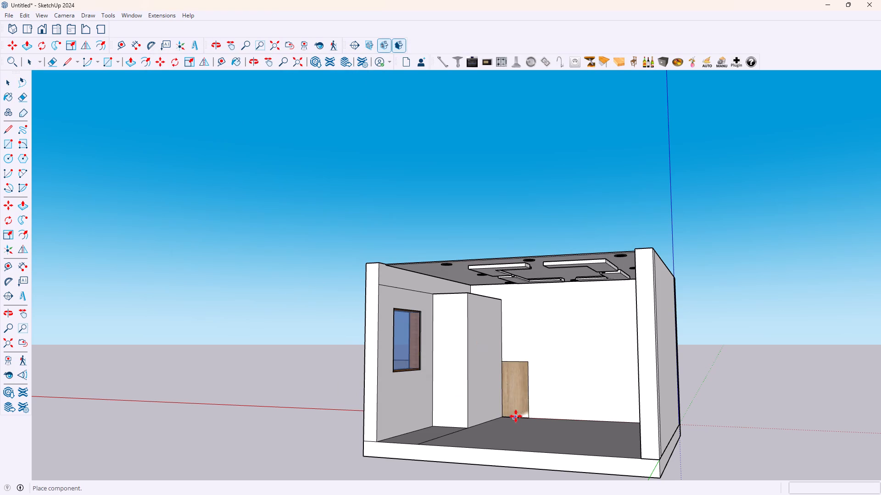
pyautogui.scroll(-1, 612, 494)
pyautogui.scroll(-5, 630, 412)
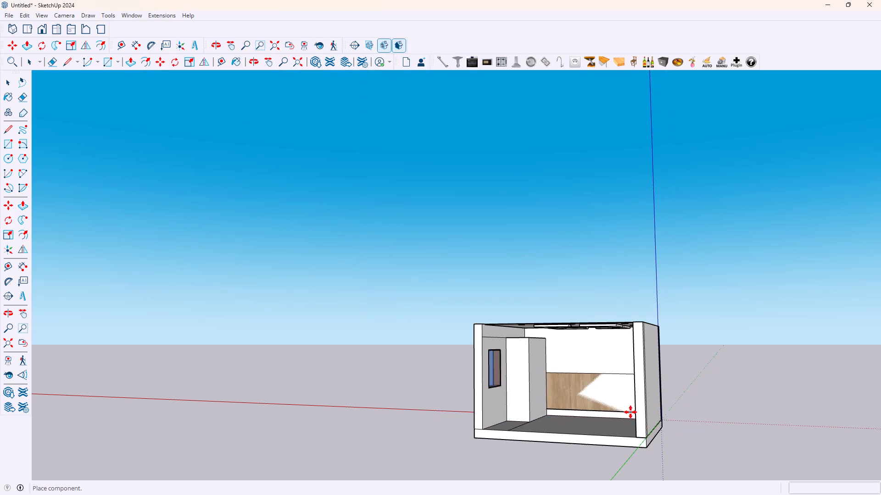
pyautogui.scroll(-3, 624, 420)
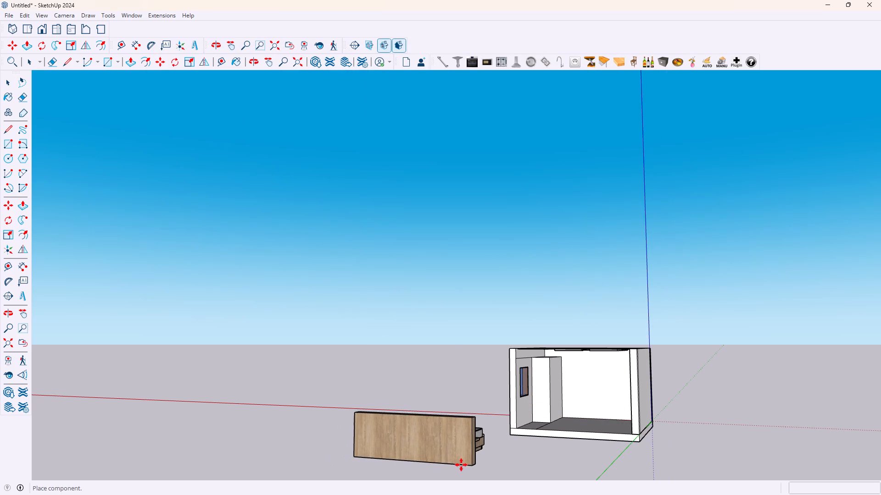
pyautogui.click(461, 464)
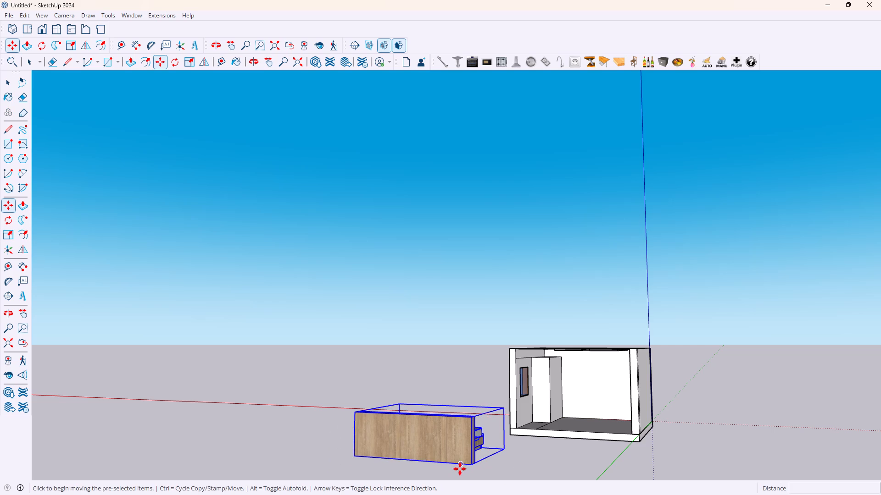
# Rotate the bed 180 degrees in the horizontal plane about the headboard's bottom corner.
pyautogui.press('q')
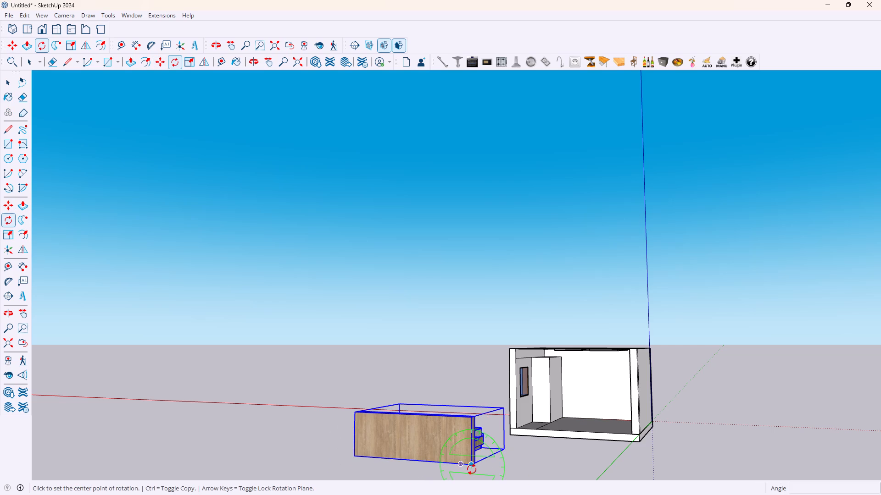
pyautogui.scroll(10, 472, 469)
pyautogui.middleClick(472, 469)
pyautogui.press('Up')
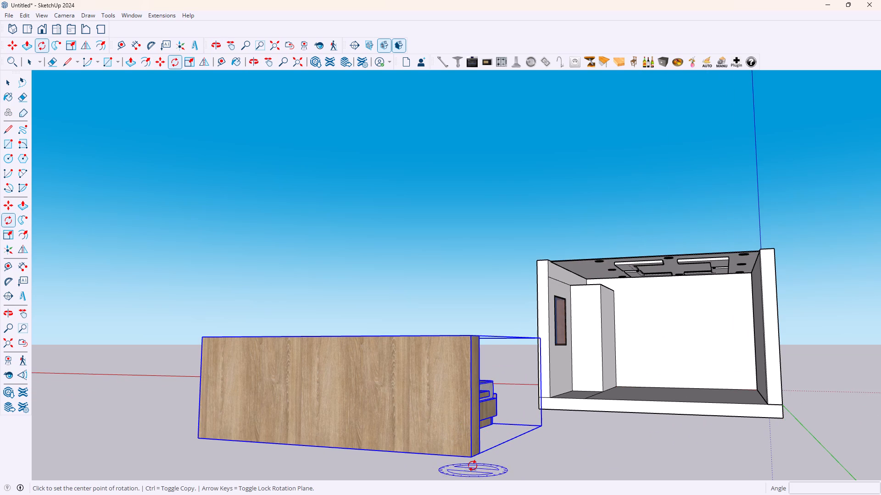
pyautogui.click(471, 459)
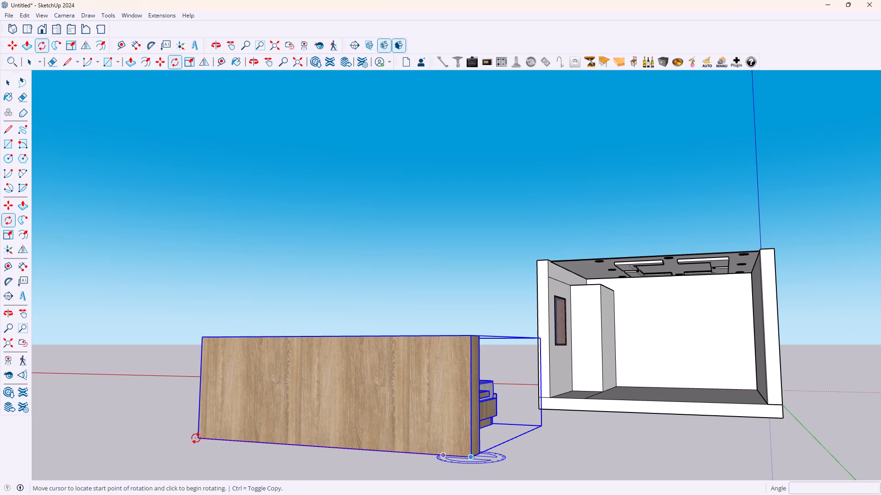
pyautogui.click(198, 438)
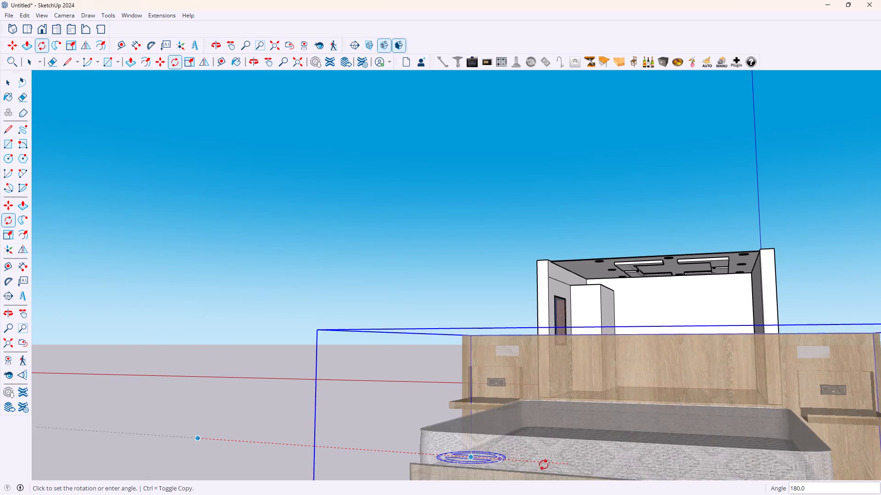
pyautogui.click(553, 464)
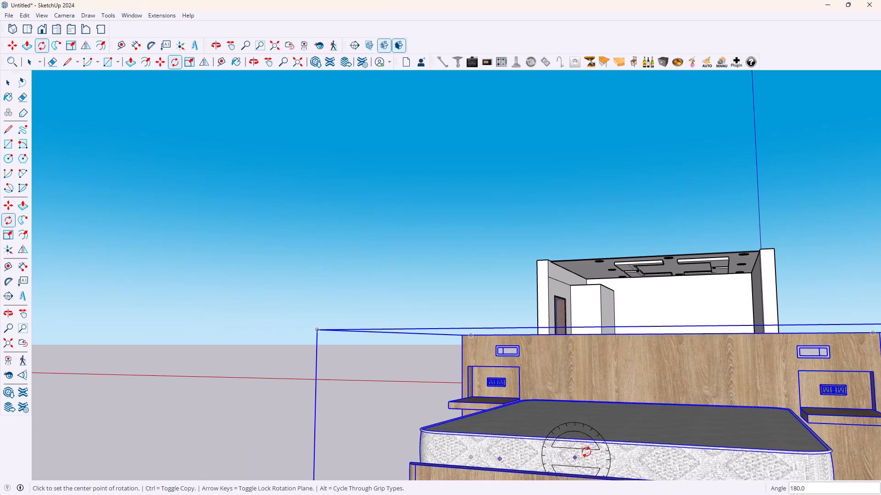
# Scale the whole bed down uniformly from its upper headboard corner to about 0.6 of its size.
pyautogui.scroll(-13, 602, 416)
pyautogui.scroll(-1, 686, 427)
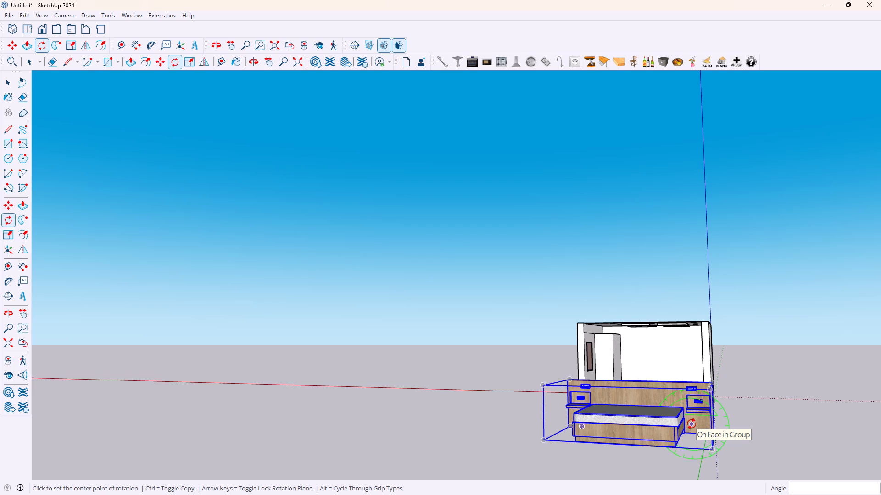
pyautogui.press('s')
pyautogui.scroll(3, 720, 389)
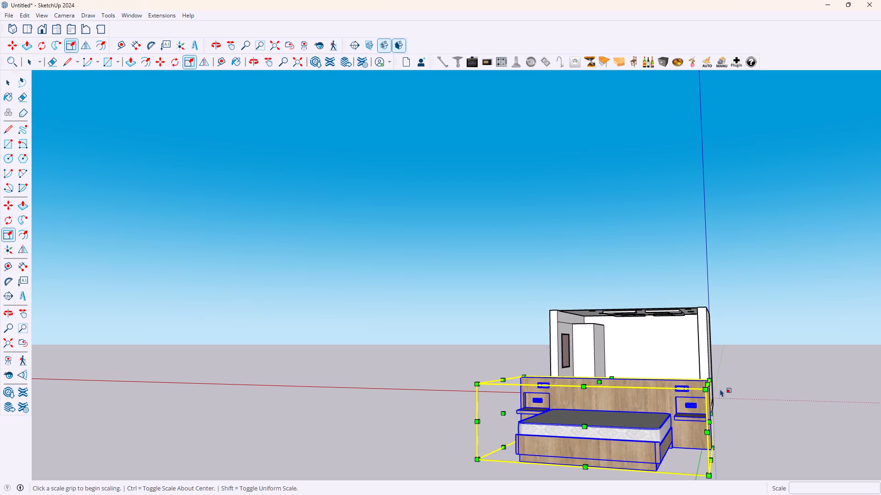
pyautogui.scroll(3, 720, 389)
pyautogui.click(706, 376)
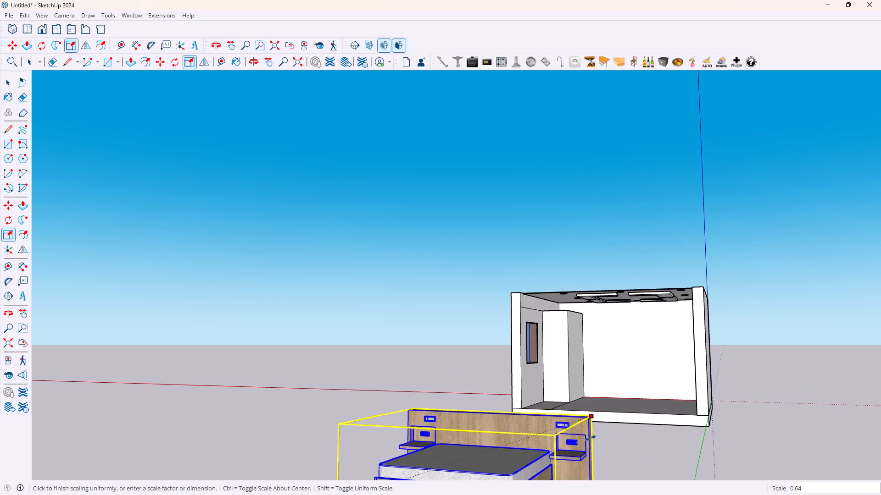
pyautogui.click(571, 446)
pyautogui.scroll(-6, 531, 433)
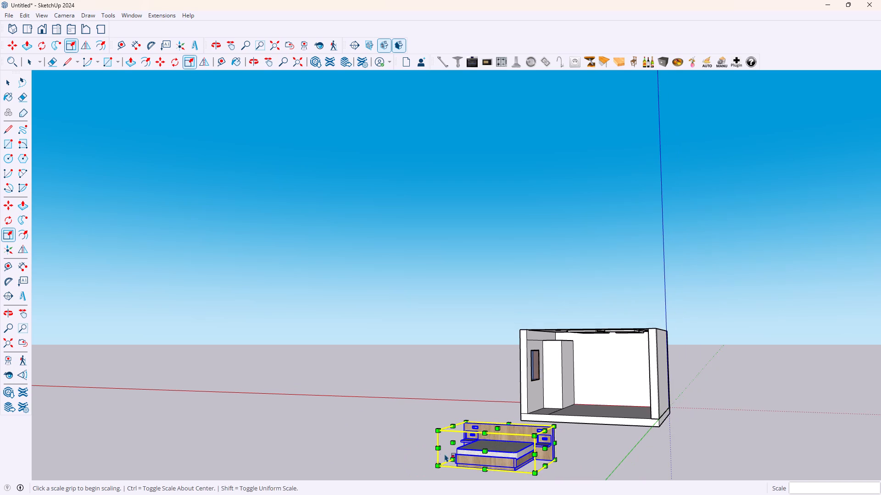
pyautogui.moveTo(424, 455); pyautogui.dragTo(471, 452, button='middle')
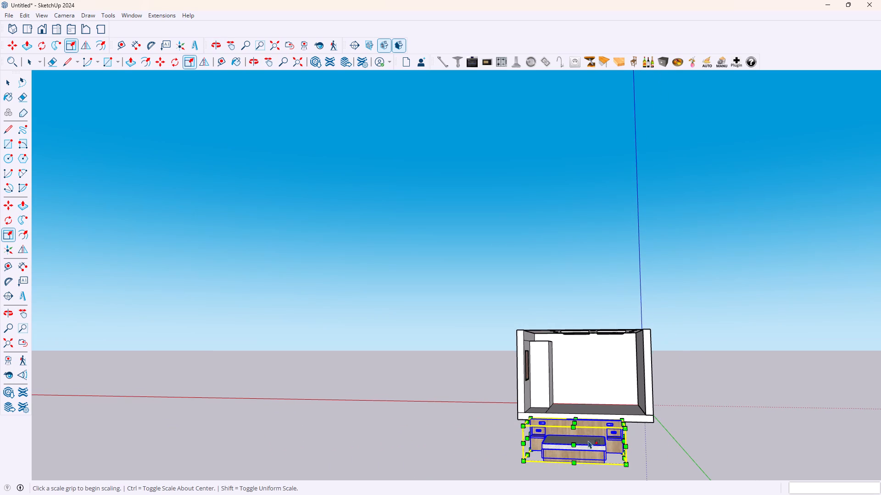
pyautogui.scroll(3, 607, 445)
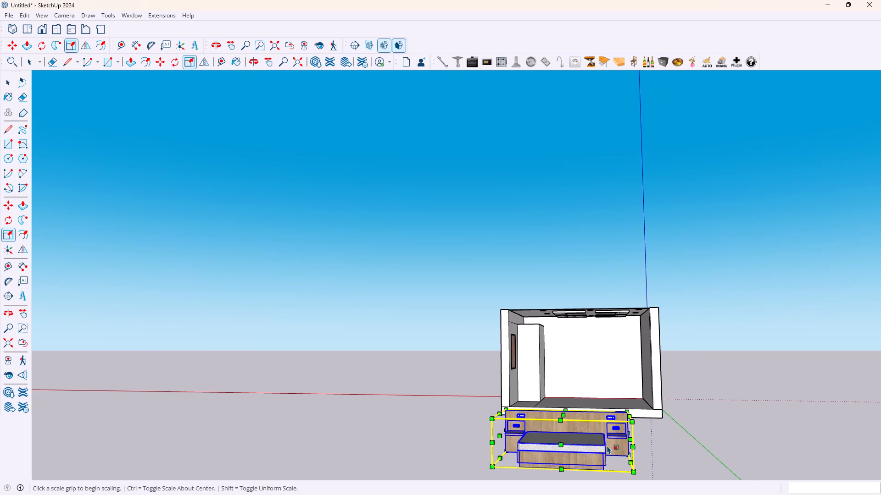
# Stretch the bed to about 1.19 of its width along the red axis and about 1.60 of its height along the blue axis.
pyautogui.scroll(1, 597, 446)
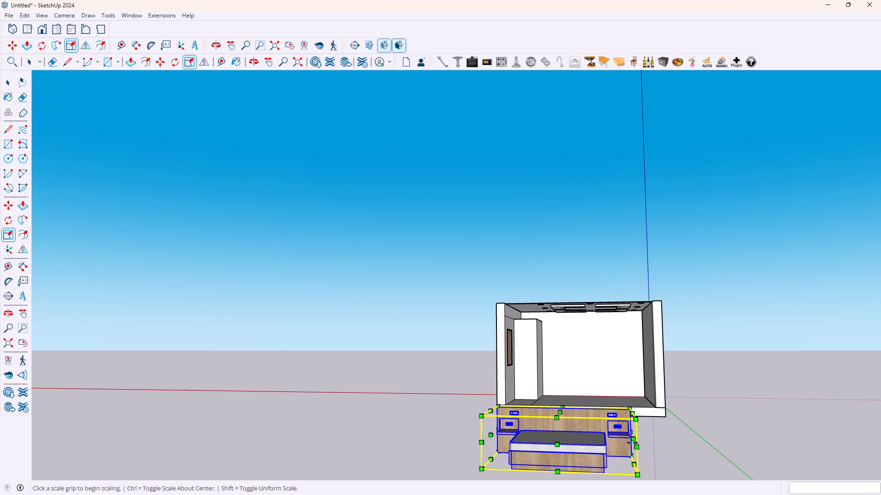
pyautogui.click(634, 440)
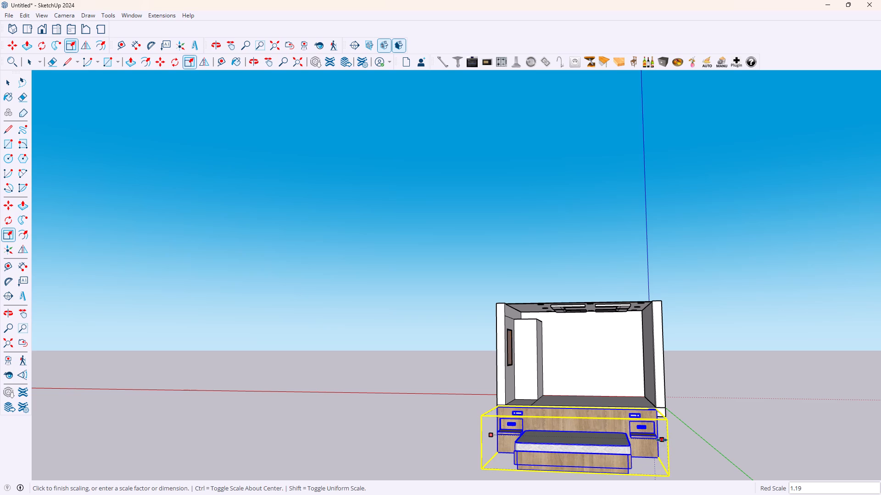
pyautogui.click(662, 440)
pyautogui.click(577, 409)
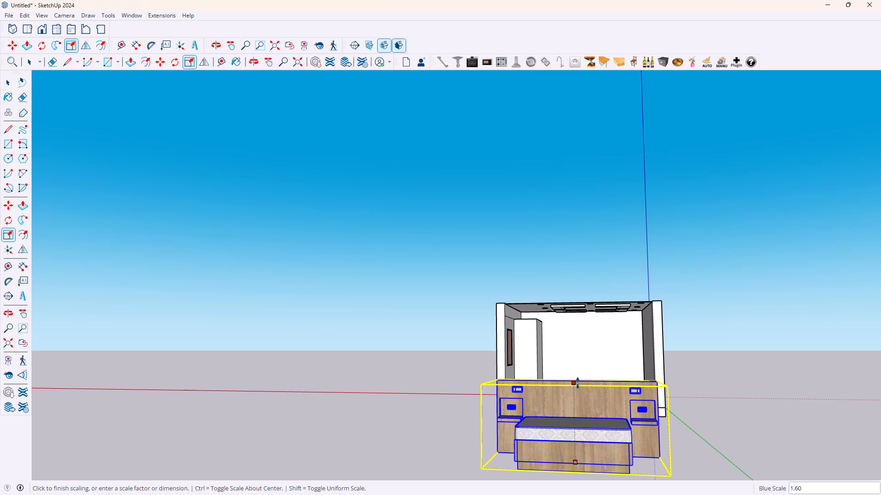
pyautogui.click(578, 383)
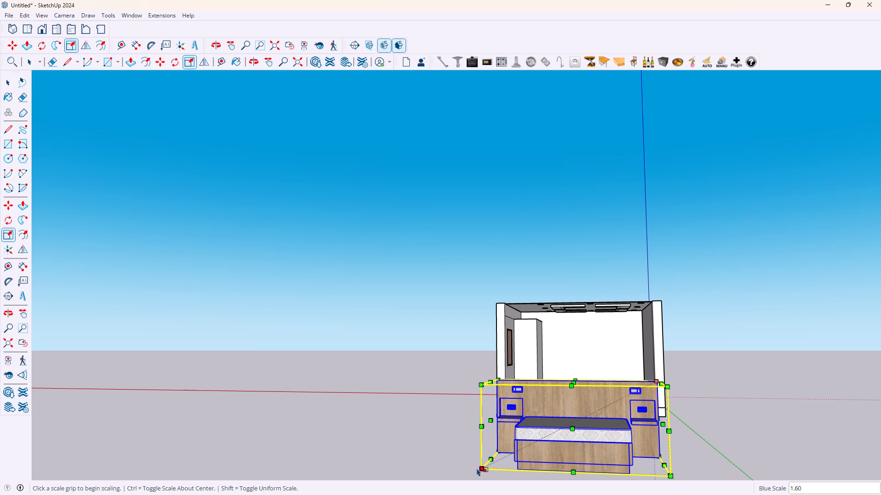
# Scale the whole bed up uniformly from its lower foot-end corner to about 1.10.
pyautogui.click(482, 465)
pyautogui.click(459, 466)
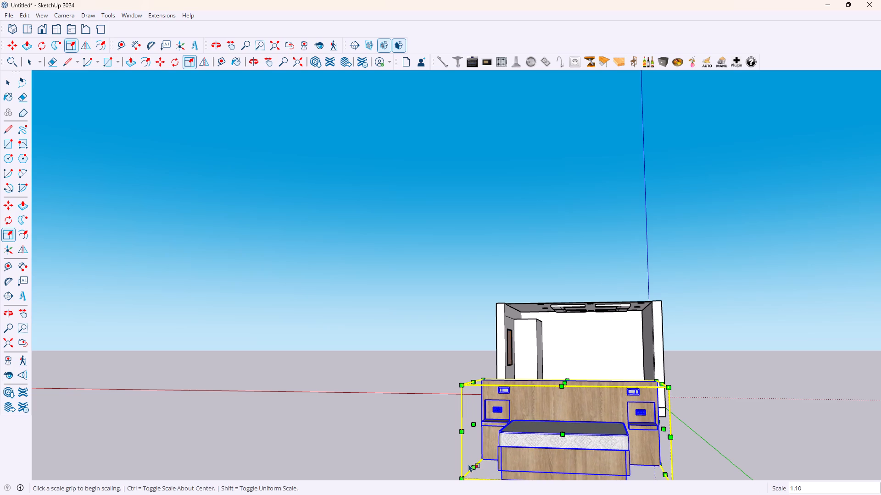
# Move the bed by the headboard's bottom corner about 35 feet into the room, setting it on the floor with the headboard against the back wall.
pyautogui.scroll(-3, 520, 438)
pyautogui.press('m')
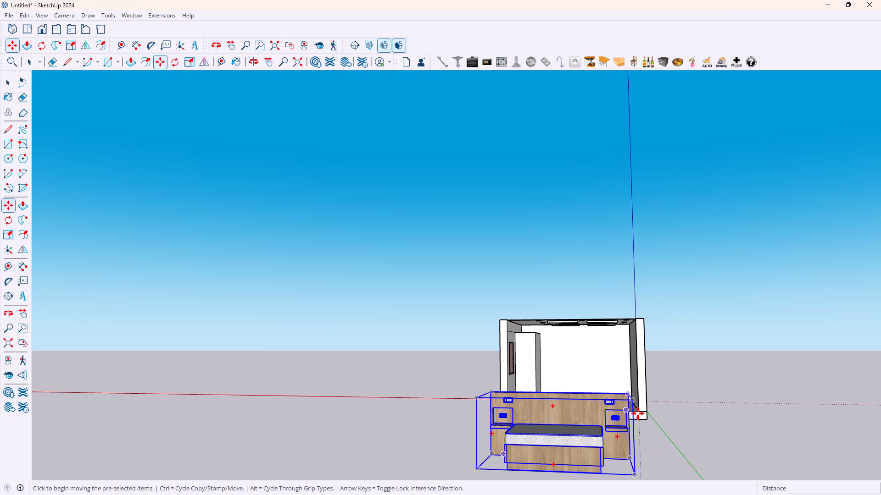
pyautogui.scroll(4, 683, 428)
pyautogui.moveTo(641, 443); pyautogui.dragTo(609, 445, button='middle')
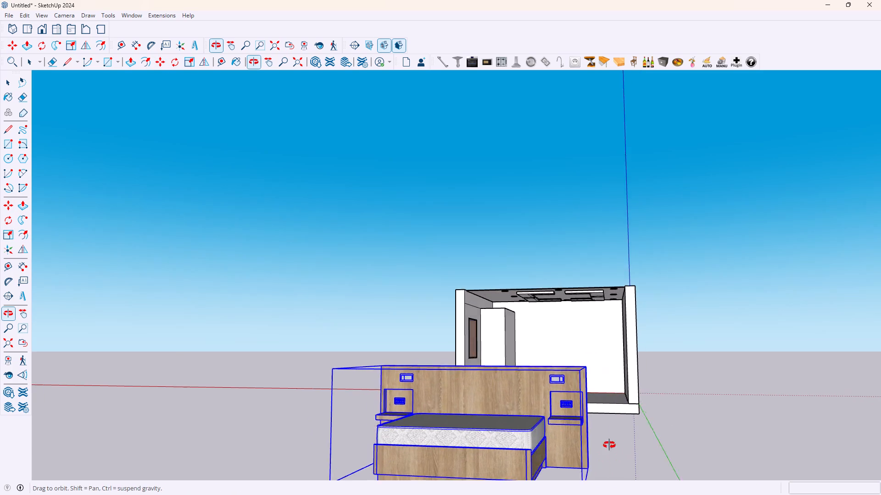
pyautogui.moveTo(609, 445); pyautogui.dragTo(536, 419, button='middle')
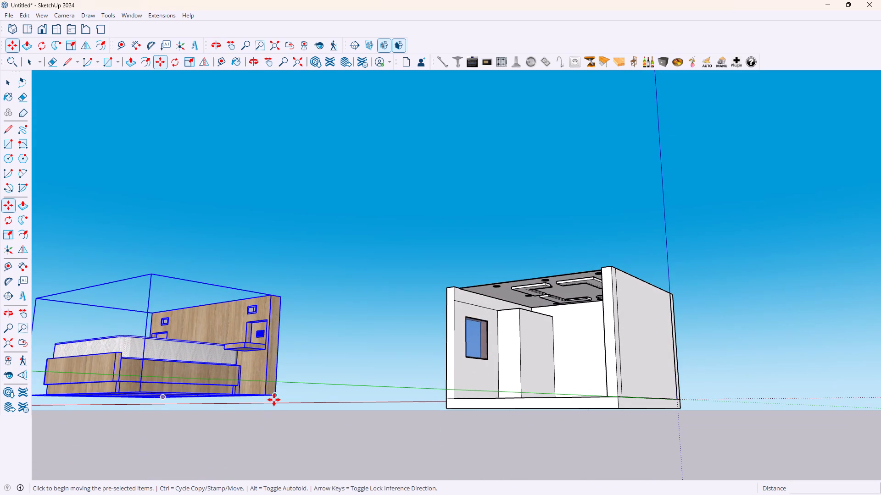
pyautogui.click(274, 399)
pyautogui.scroll(4, 553, 404)
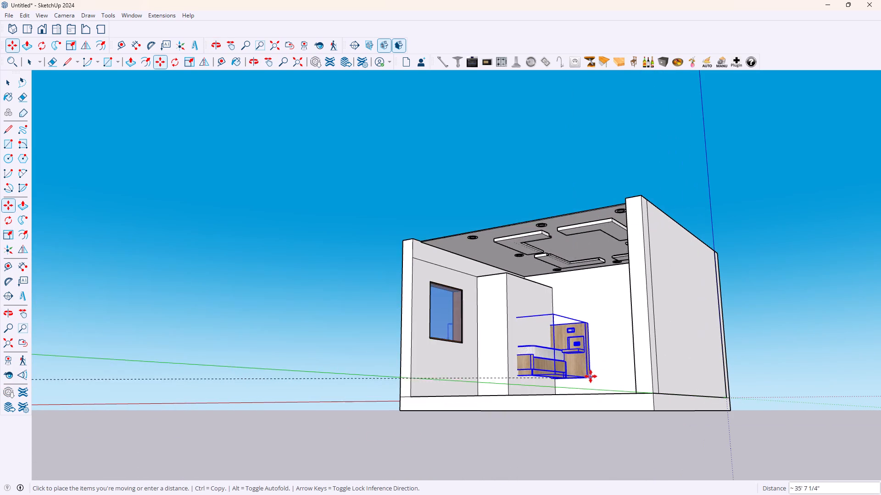
pyautogui.moveTo(591, 376); pyautogui.dragTo(662, 452, button='middle')
pyautogui.scroll(2, 632, 389)
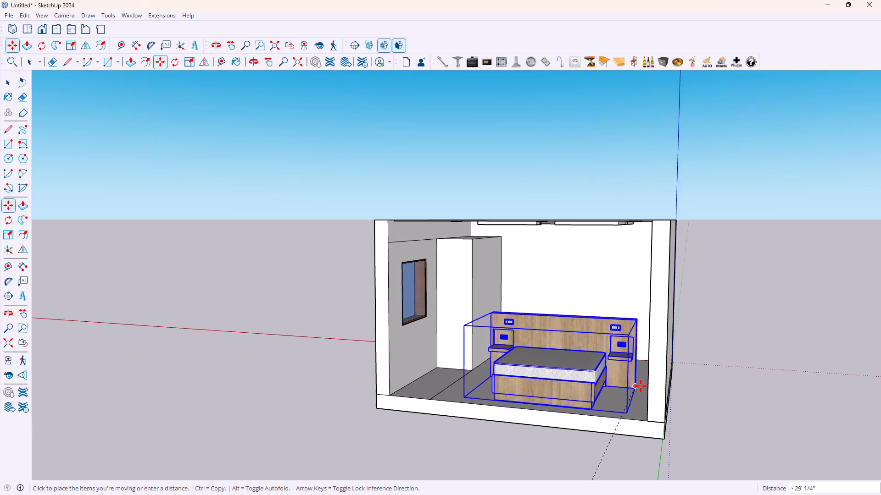
pyautogui.scroll(11, 641, 386)
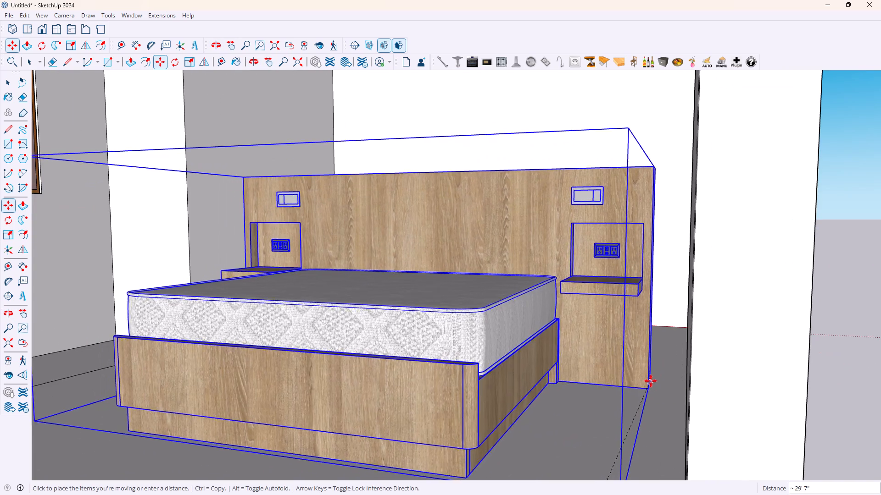
pyautogui.moveTo(667, 345); pyautogui.dragTo(685, 373, button='middle')
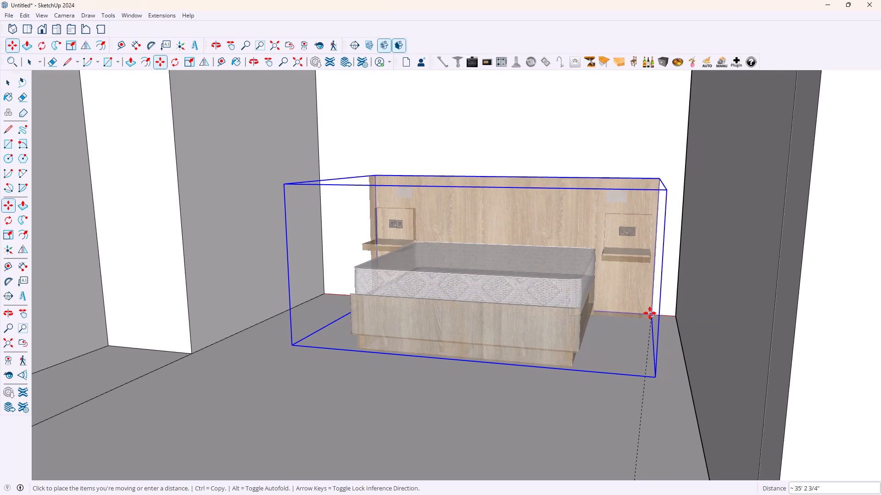
pyautogui.click(645, 313)
pyautogui.scroll(-6, 645, 318)
pyautogui.scroll(-1, 567, 362)
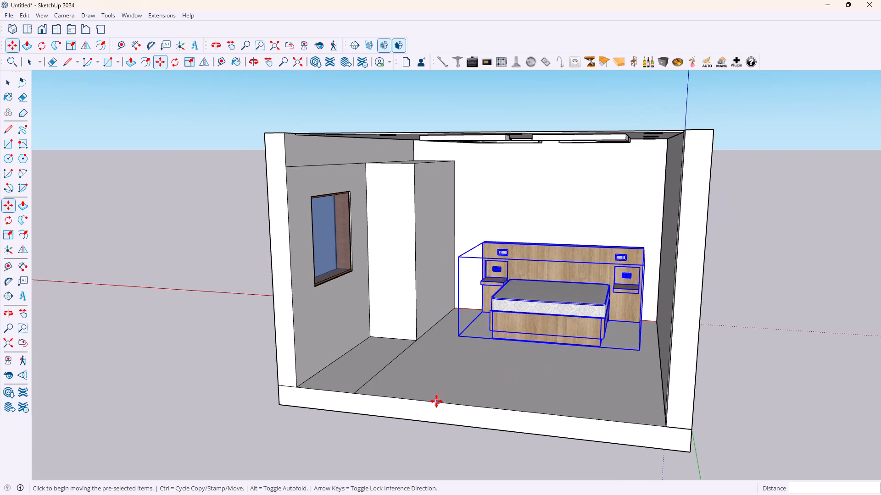
# Shift the bed 3" along the back wall toward the tall white block and deselect it.
pyautogui.moveTo(458, 396); pyautogui.dragTo(510, 380, button='middle')
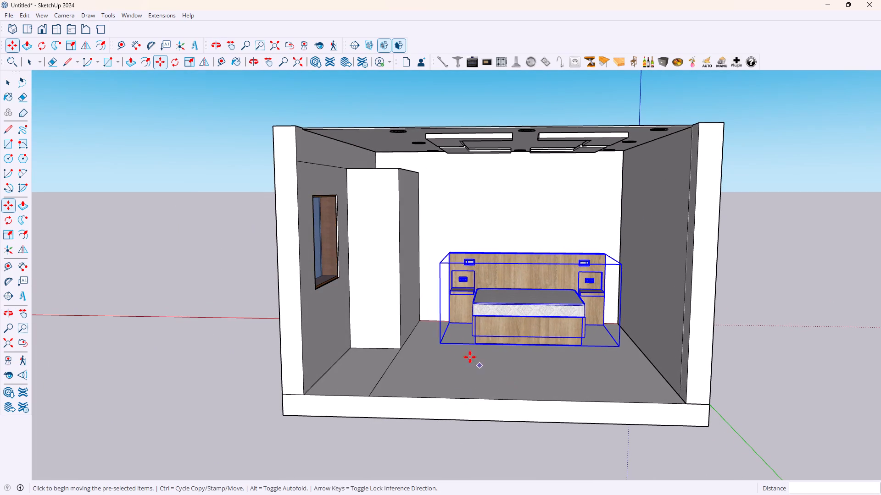
pyautogui.scroll(7, 448, 338)
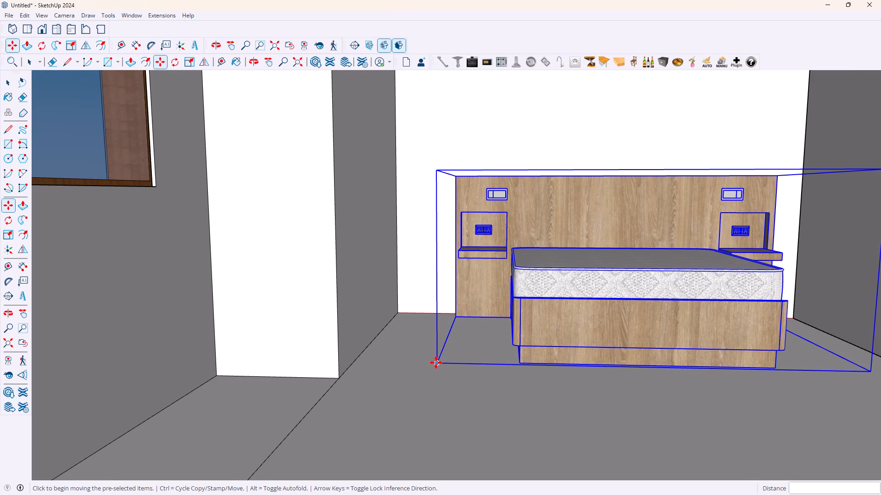
pyautogui.click(436, 363)
pyautogui.click(424, 363)
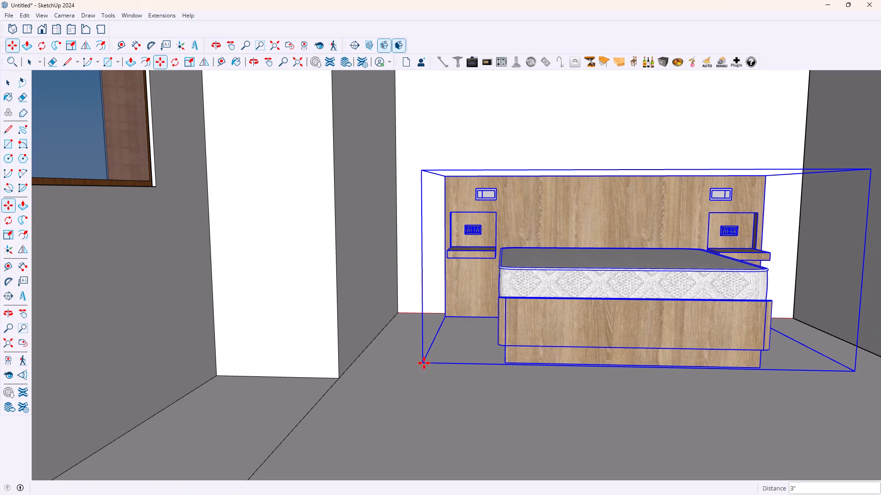
pyautogui.scroll(-8, 434, 362)
pyautogui.scroll(-4, 499, 431)
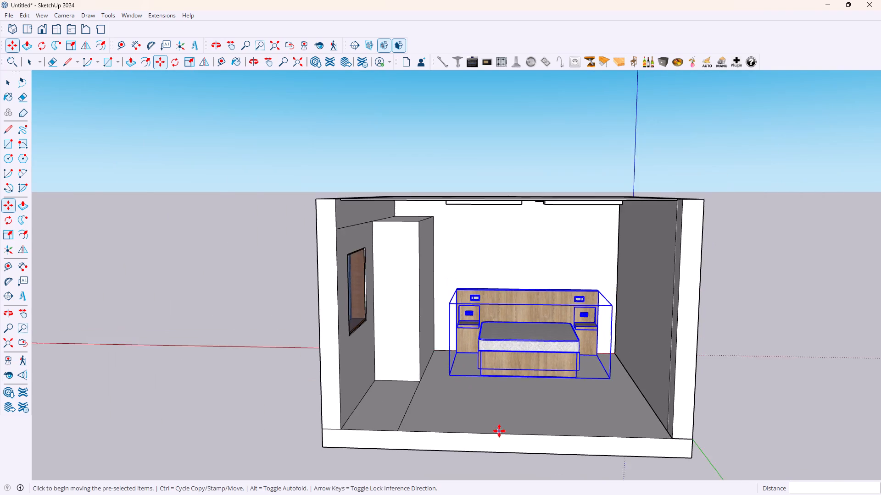
pyautogui.press('space')
pyautogui.click(251, 382)
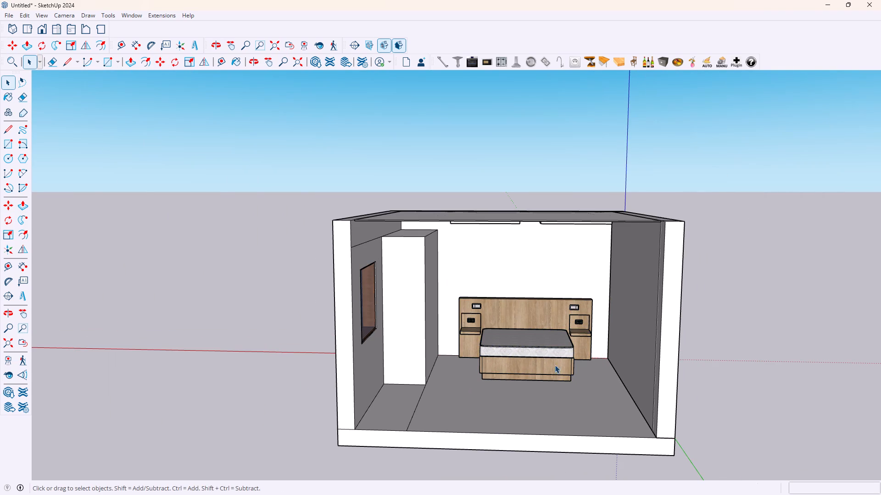
# Examine how the bed sits against the back wall and side wall, both close up and from outside the room.
pyautogui.scroll(-3, 568, 366)
pyautogui.moveTo(565, 455); pyautogui.dragTo(538, 407, button='middle')
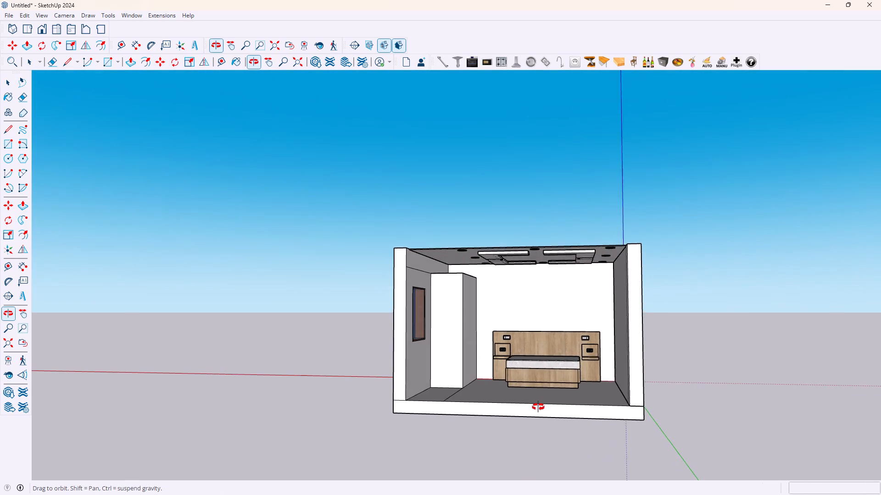
pyautogui.moveTo(538, 407); pyautogui.dragTo(537, 409, button='middle')
pyautogui.scroll(14, 572, 390)
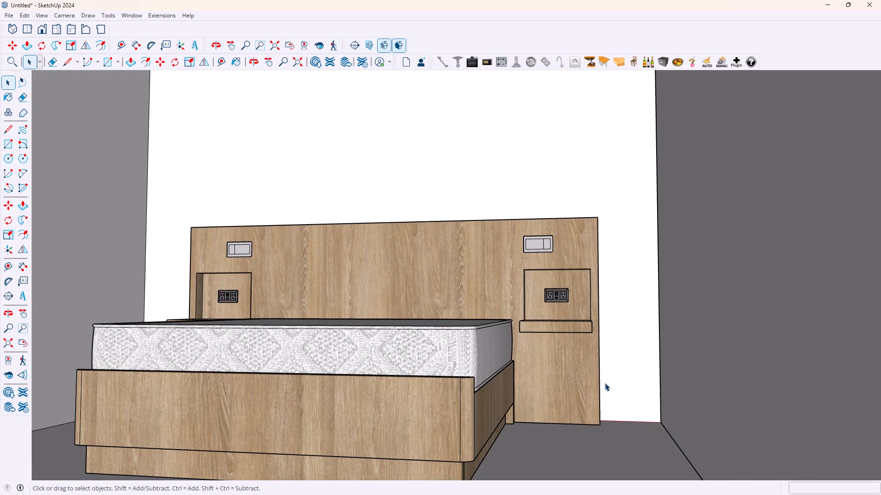
pyautogui.moveTo(606, 397); pyautogui.dragTo(597, 403, button='middle')
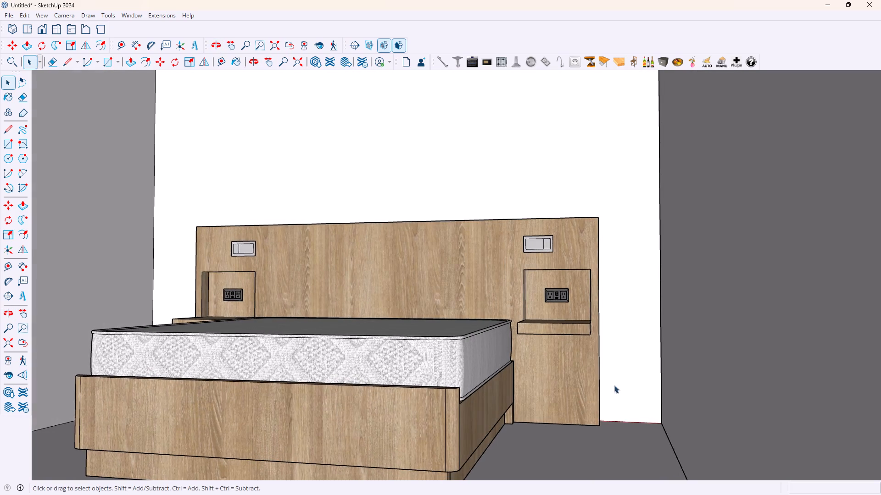
pyautogui.scroll(-10, 613, 383)
pyautogui.scroll(-1, 523, 399)
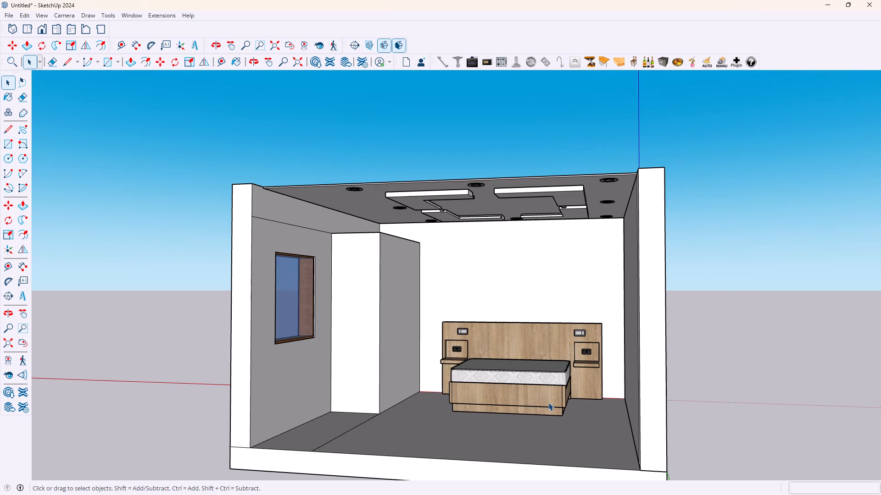
# Open the room group, delete the horizontal edge on the side wall above the window, and leave the group.
pyautogui.scroll(1, 549, 402)
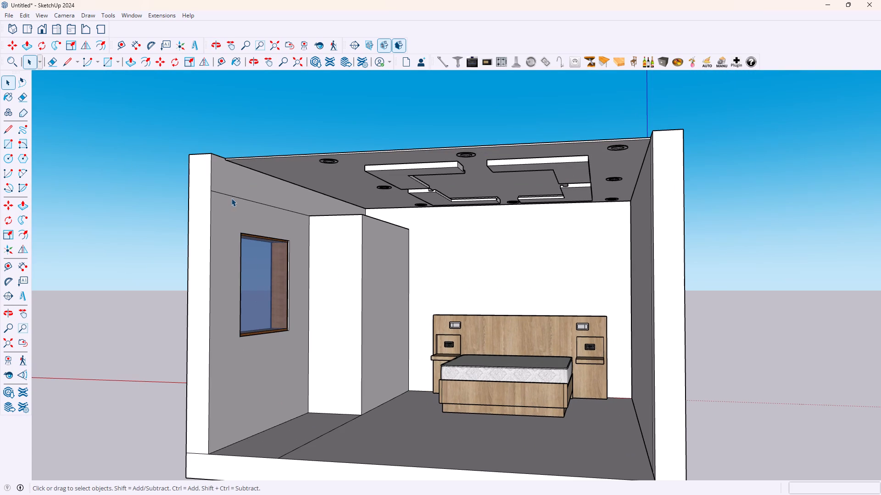
pyautogui.click(231, 198)
pyautogui.doubleClick(236, 198)
pyautogui.click(236, 198)
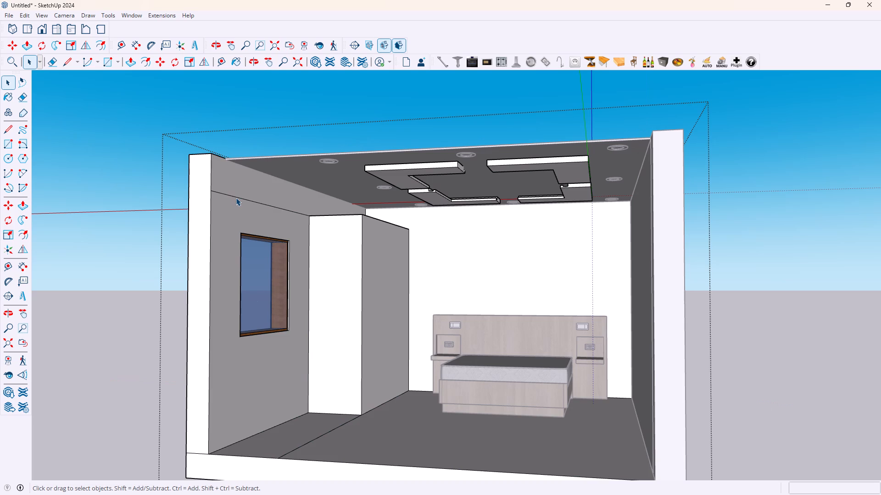
pyautogui.click(236, 198)
pyautogui.press('Delete')
pyautogui.click(113, 275)
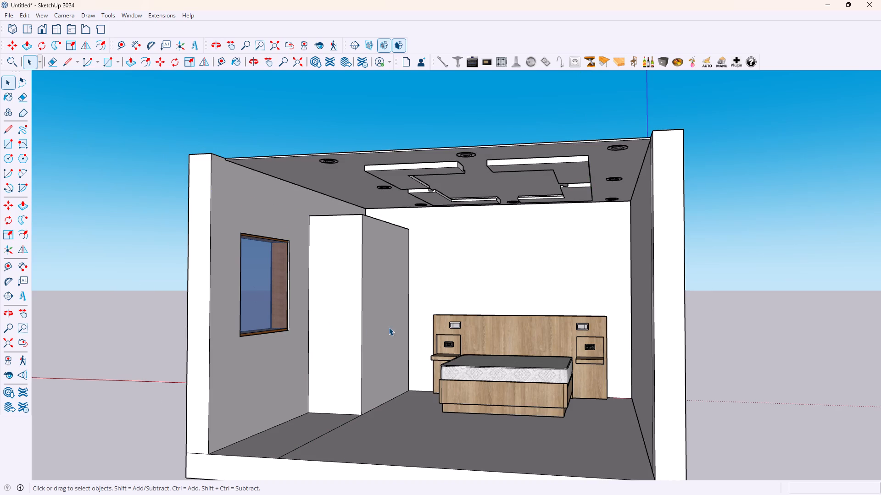
# Examine the furnished room from several angles, including the mattress, headboard, nightstand and the tall block beside the window.
pyautogui.scroll(4, 404, 325)
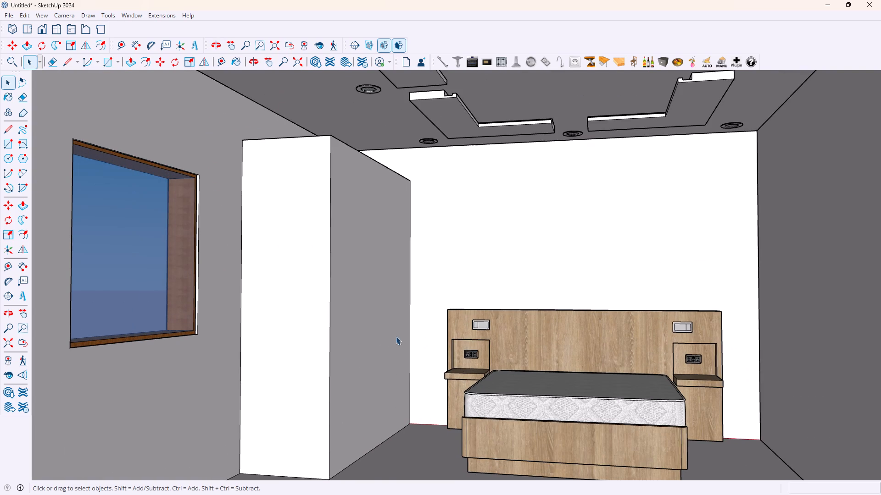
pyautogui.scroll(-10, 406, 332)
pyautogui.scroll(2, 501, 366)
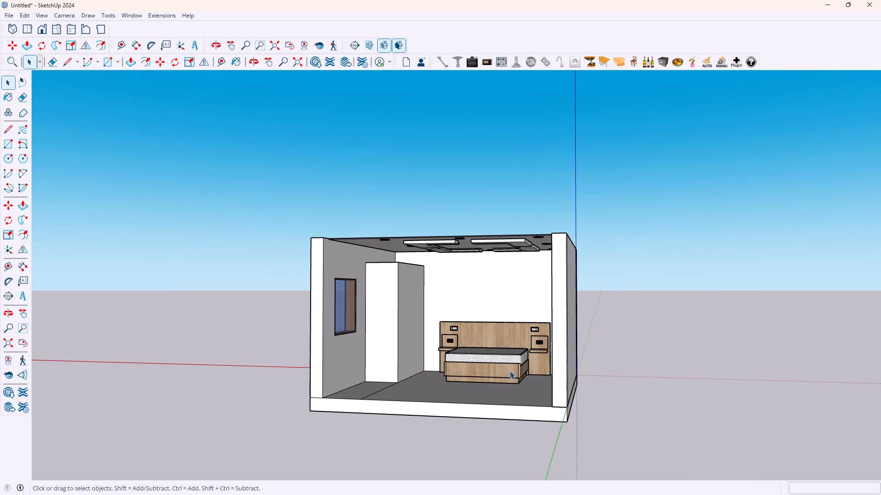
pyautogui.scroll(5, 510, 371)
pyautogui.moveTo(514, 377); pyautogui.dragTo(440, 371, button='middle')
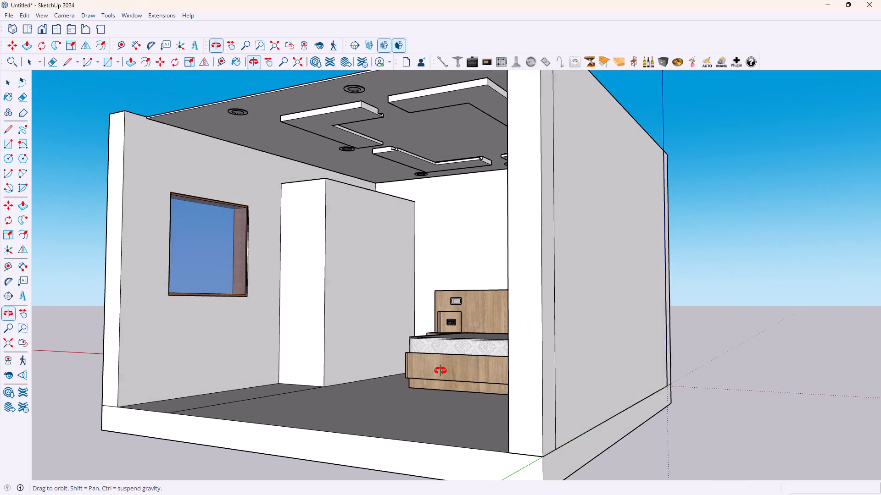
pyautogui.moveTo(440, 371); pyautogui.dragTo(479, 365, button='middle')
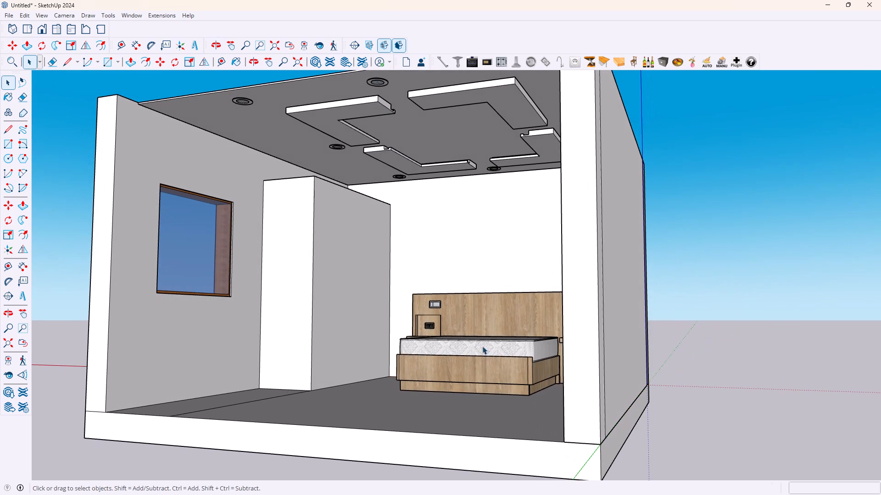
pyautogui.scroll(4, 482, 341)
pyautogui.moveTo(522, 365); pyautogui.dragTo(569, 450, button='middle')
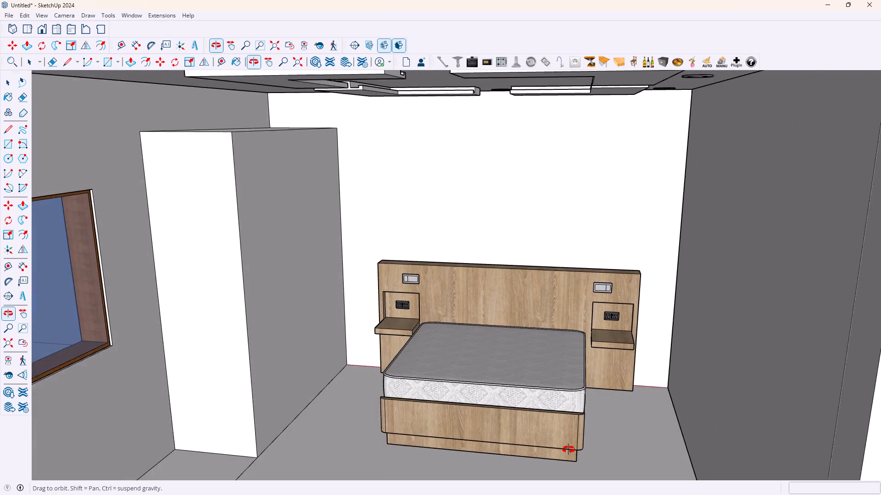
pyautogui.moveTo(569, 450); pyautogui.dragTo(576, 458, button='middle')
pyautogui.scroll(2, 522, 398)
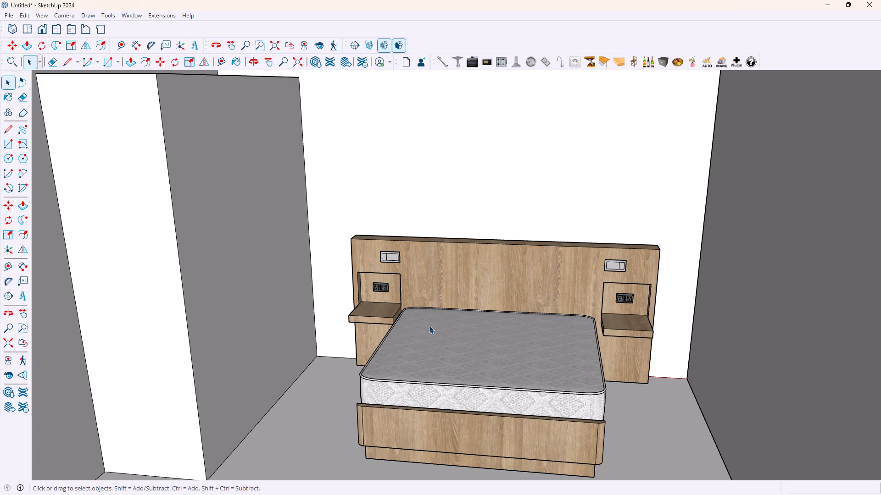
pyautogui.scroll(10, 379, 304)
pyautogui.scroll(-6, 389, 309)
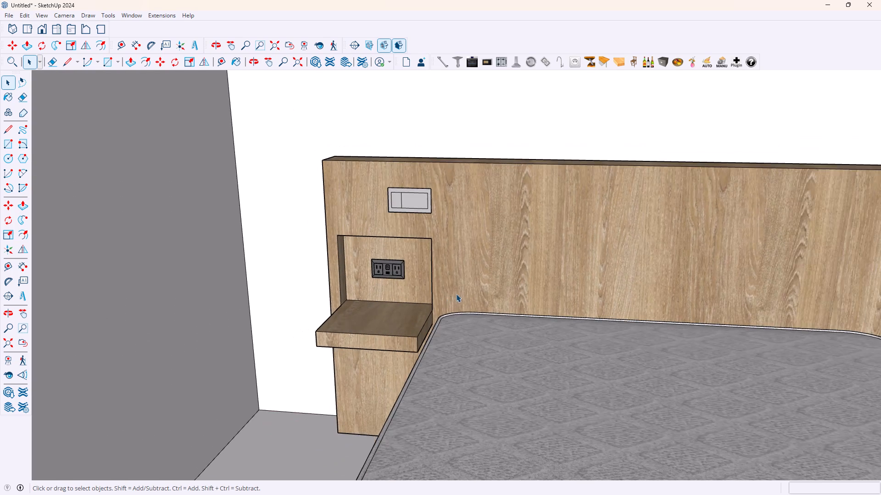
pyautogui.scroll(-2, 456, 294)
pyautogui.scroll(3, 738, 289)
pyautogui.scroll(-9, 647, 286)
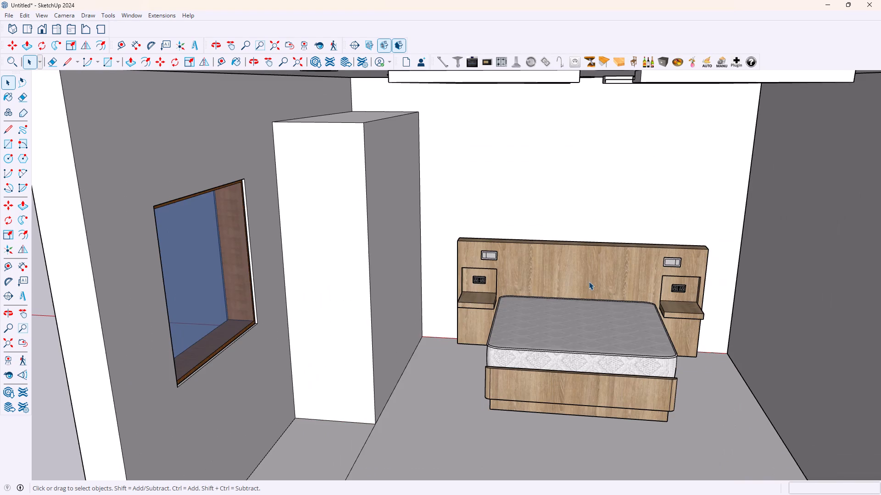
pyautogui.moveTo(445, 242); pyautogui.dragTo(383, 202, button='middle')
pyautogui.scroll(4, 400, 184)
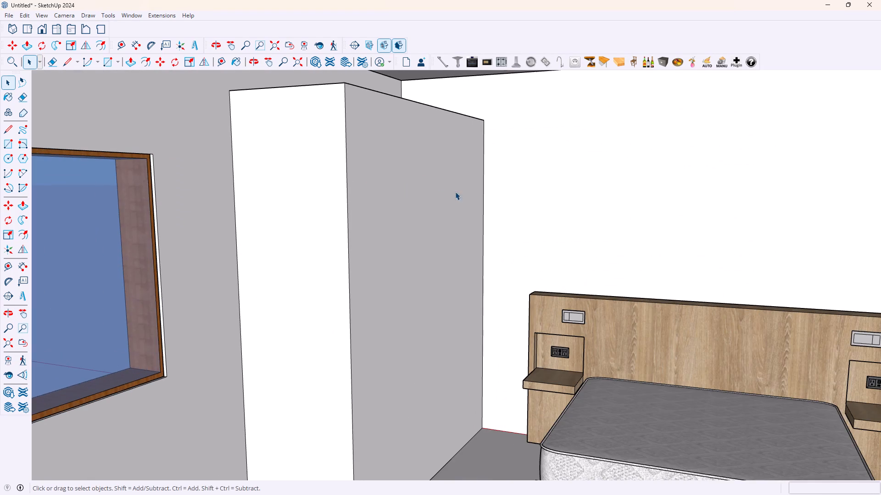
# Draw a vertical line down the middle of the tall block's bed-facing side, from its top edge to the floor.
pyautogui.moveTo(460, 194); pyautogui.dragTo(409, 182, button='middle')
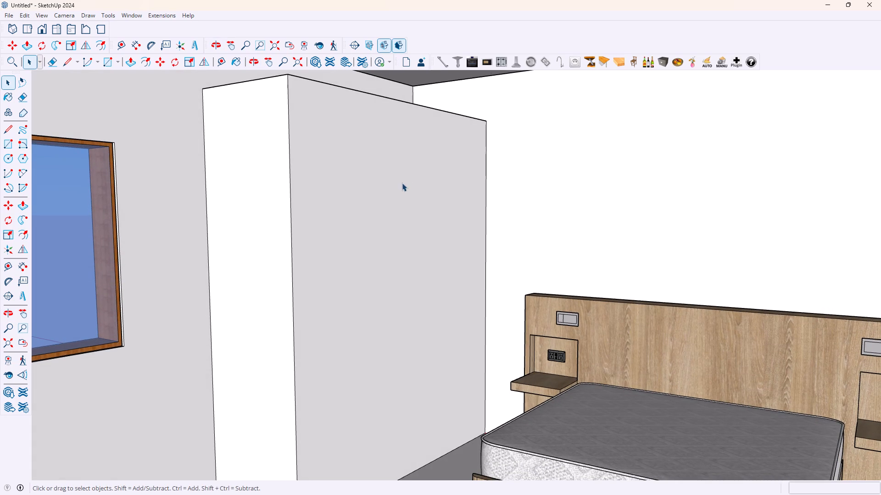
pyautogui.press('l')
pyautogui.click(401, 100)
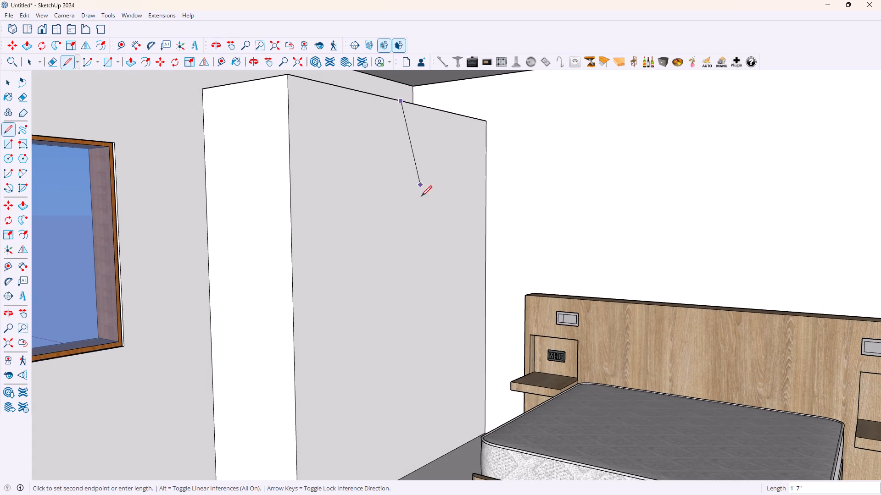
pyautogui.click(405, 473)
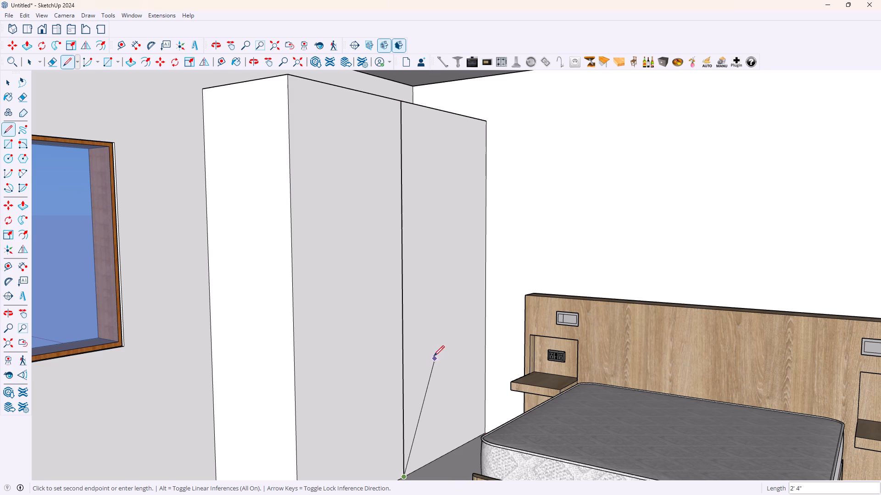
pyautogui.press('space')
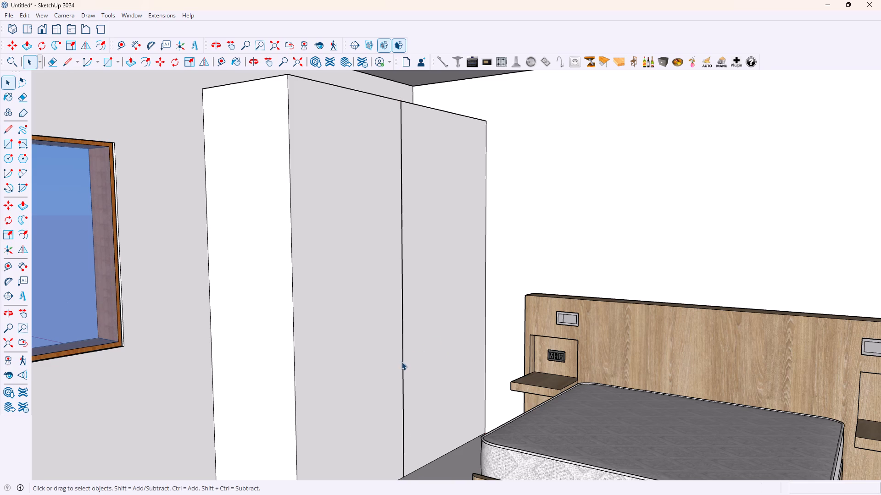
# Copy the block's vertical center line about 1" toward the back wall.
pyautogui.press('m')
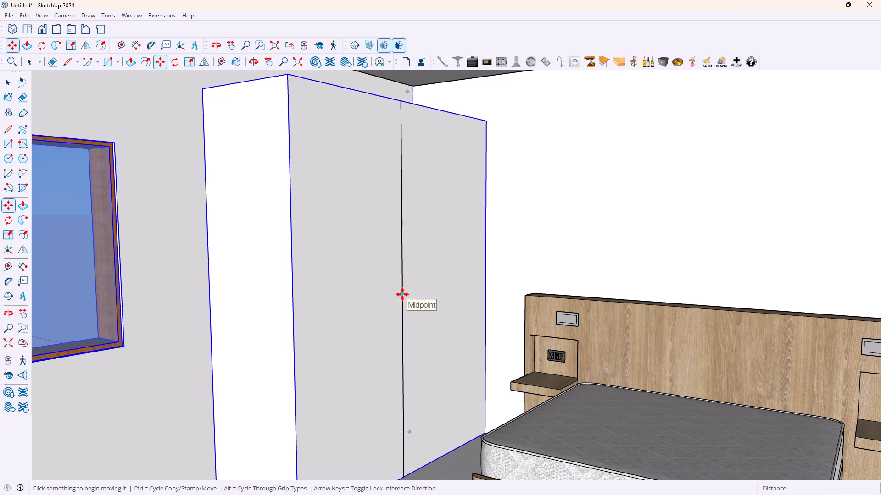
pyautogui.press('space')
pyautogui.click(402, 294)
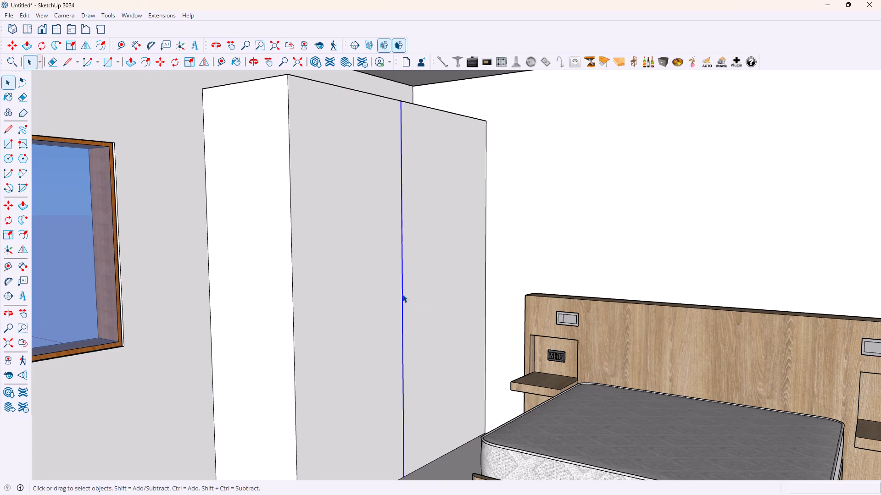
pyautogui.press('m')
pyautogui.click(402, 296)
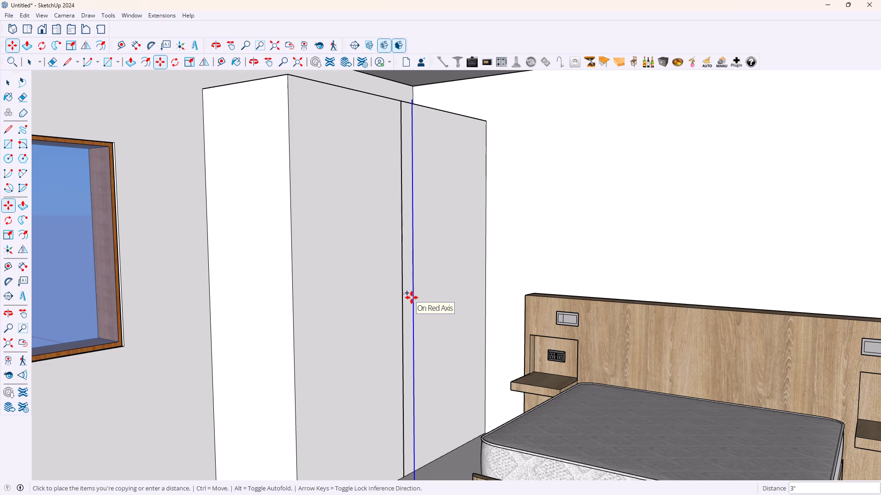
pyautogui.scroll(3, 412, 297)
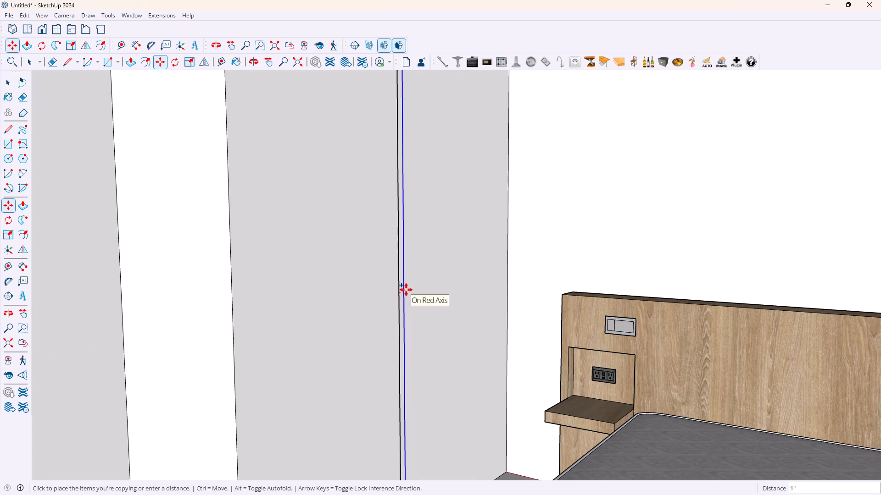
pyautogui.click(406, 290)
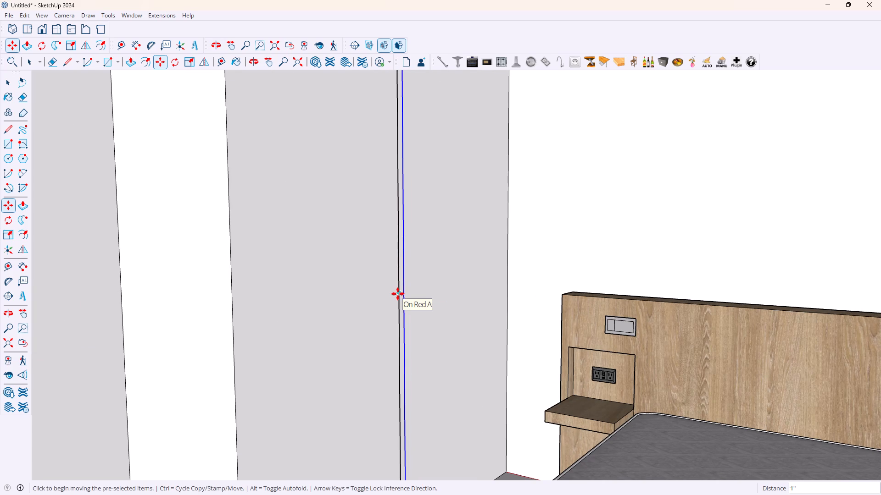
# Copy the block's original vertical center line 1" away from the back wall.
pyautogui.press('space')
pyautogui.click(398, 294)
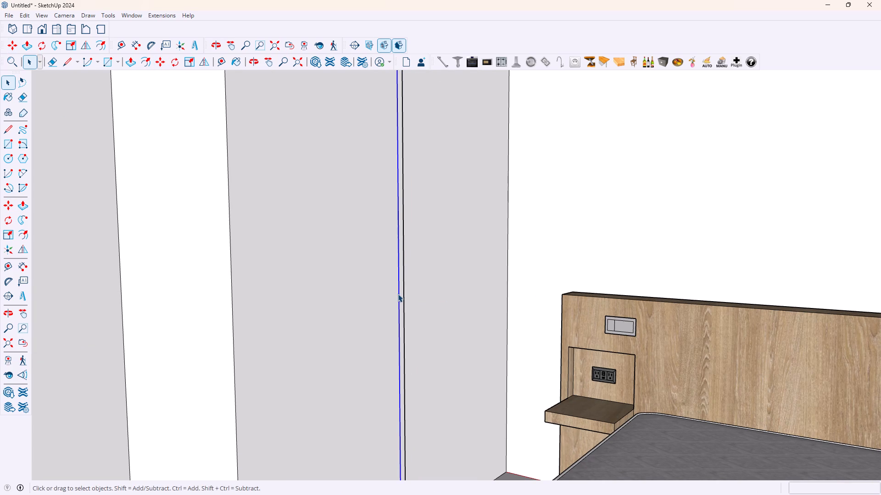
pyautogui.press('m')
pyautogui.click(398, 294)
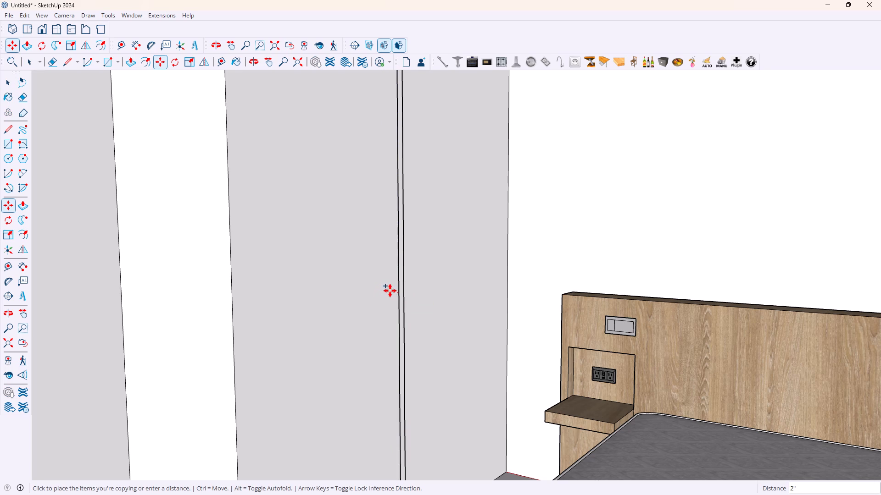
pyautogui.press('Left')
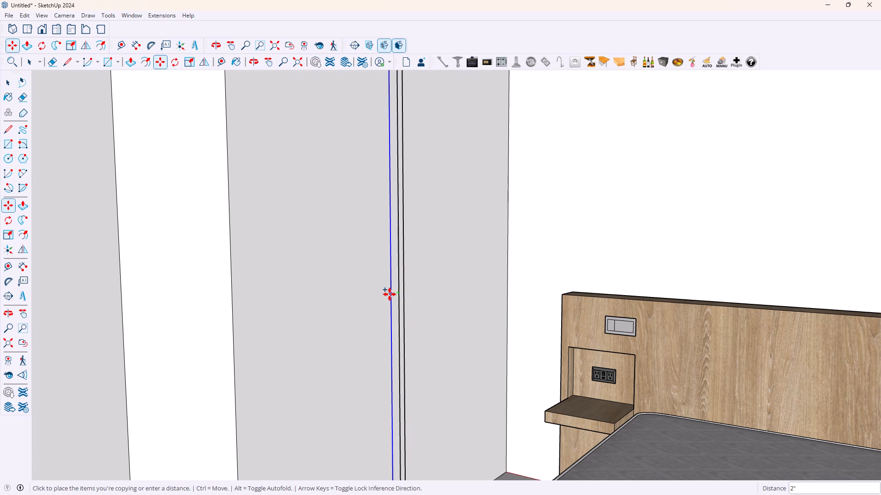
pyautogui.write('1.')
pyautogui.press('Return')
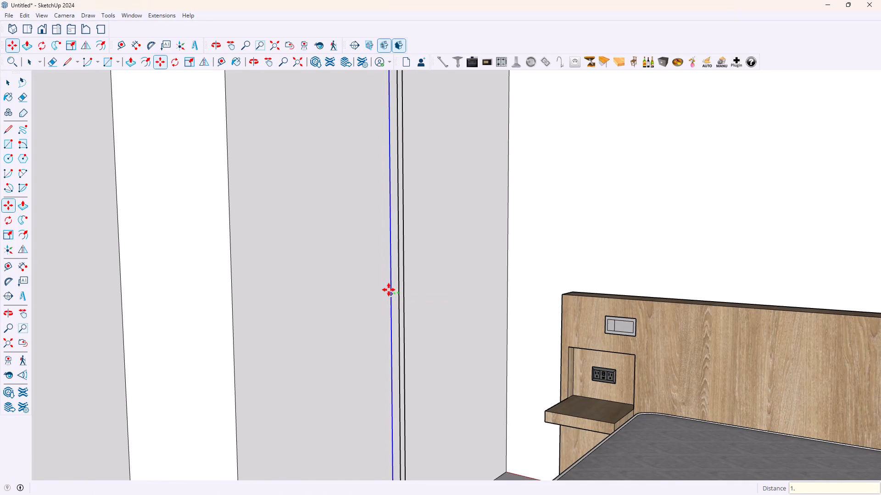
pyautogui.press('space')
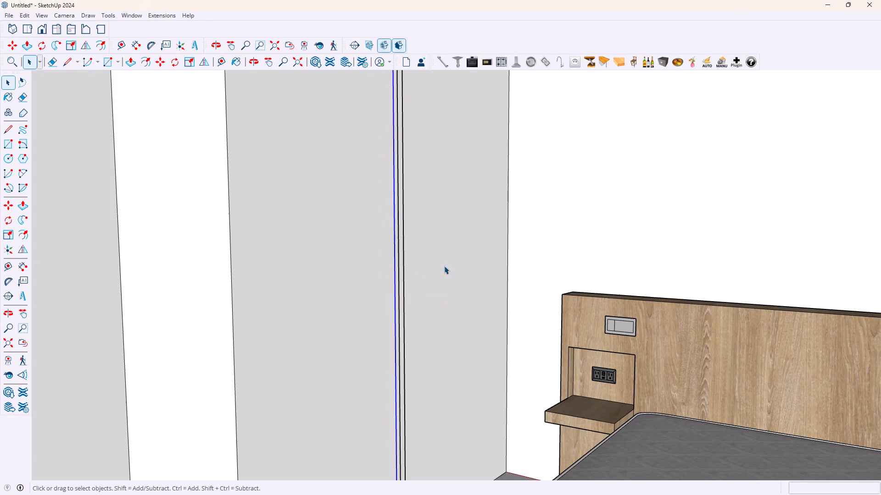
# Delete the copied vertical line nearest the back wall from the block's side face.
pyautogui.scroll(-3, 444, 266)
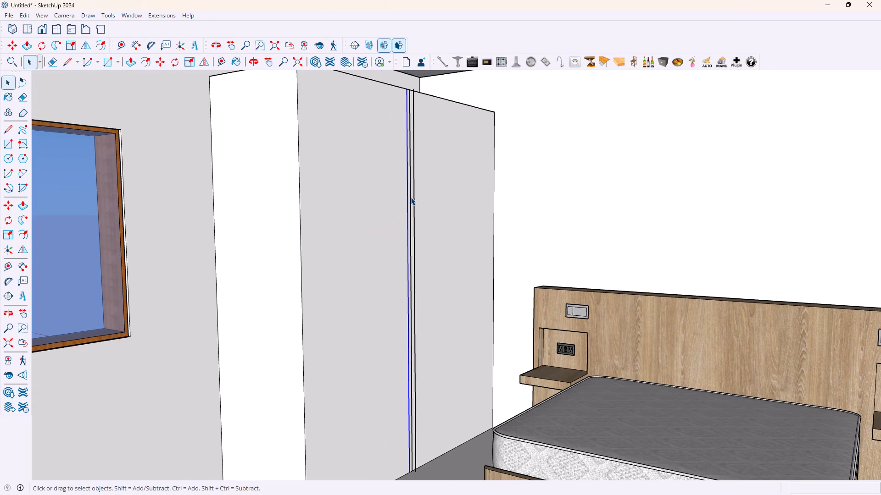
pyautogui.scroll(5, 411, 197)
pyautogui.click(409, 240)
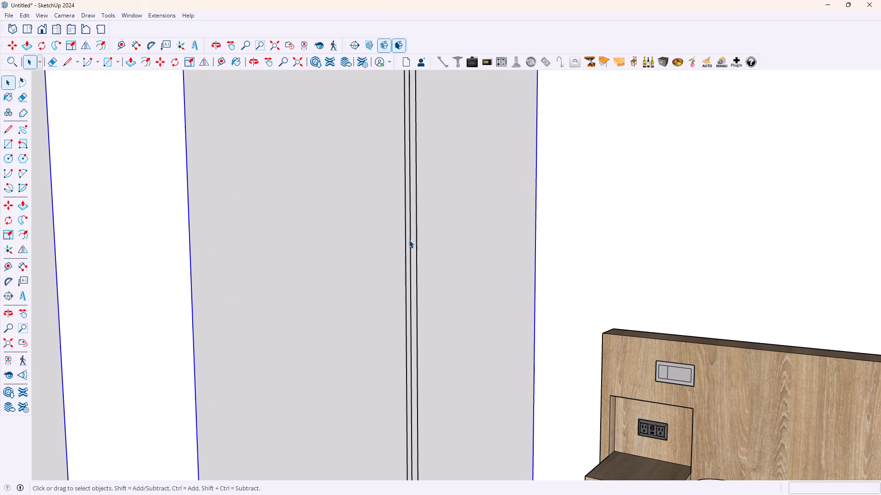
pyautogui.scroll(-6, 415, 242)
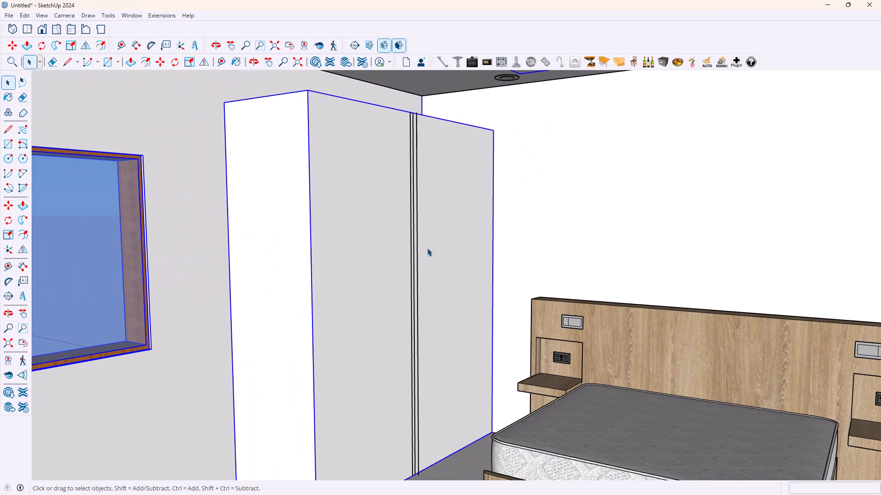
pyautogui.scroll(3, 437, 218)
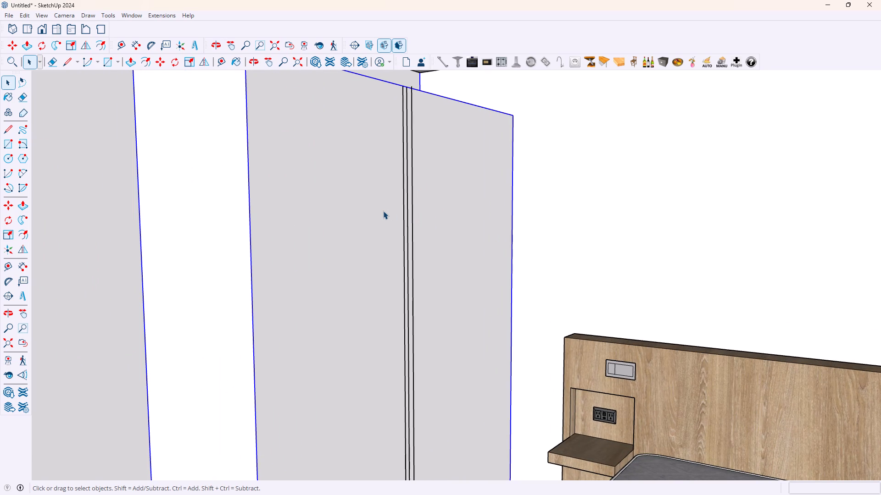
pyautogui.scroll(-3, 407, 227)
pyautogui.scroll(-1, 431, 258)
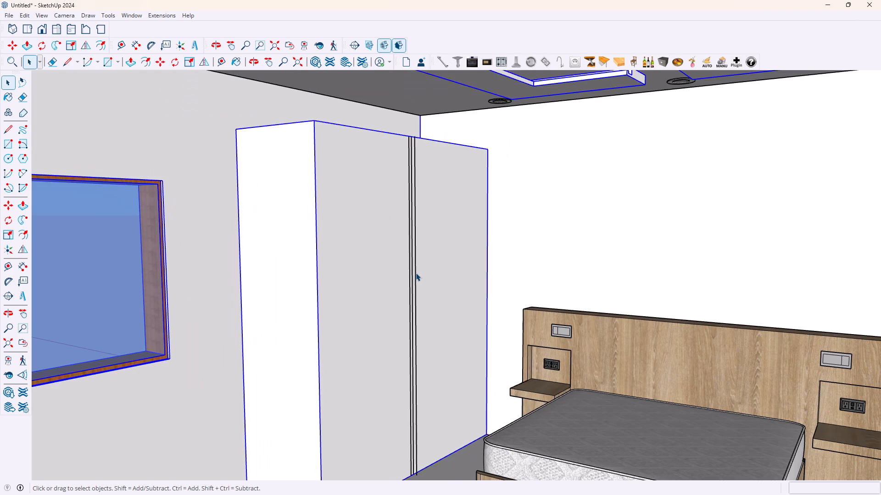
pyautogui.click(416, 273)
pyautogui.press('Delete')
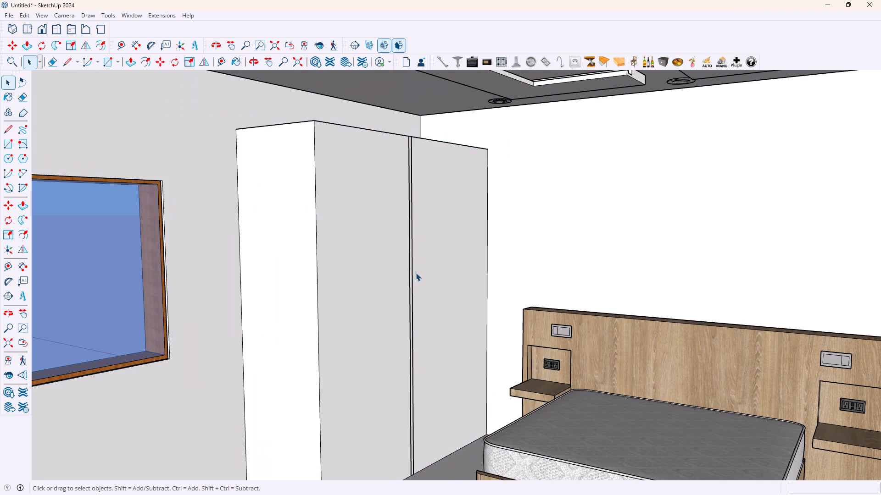
# Copy the block's vertical center line 1" toward the back wall.
pyautogui.scroll(9, 416, 273)
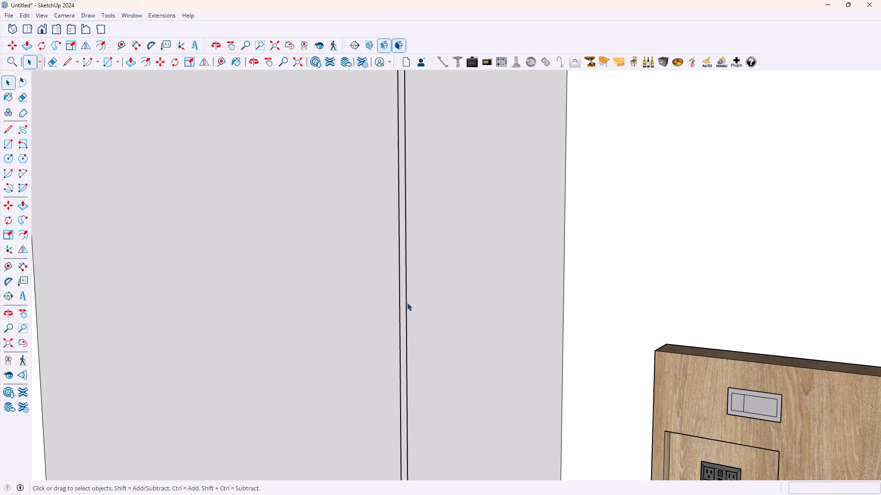
pyautogui.click(407, 304)
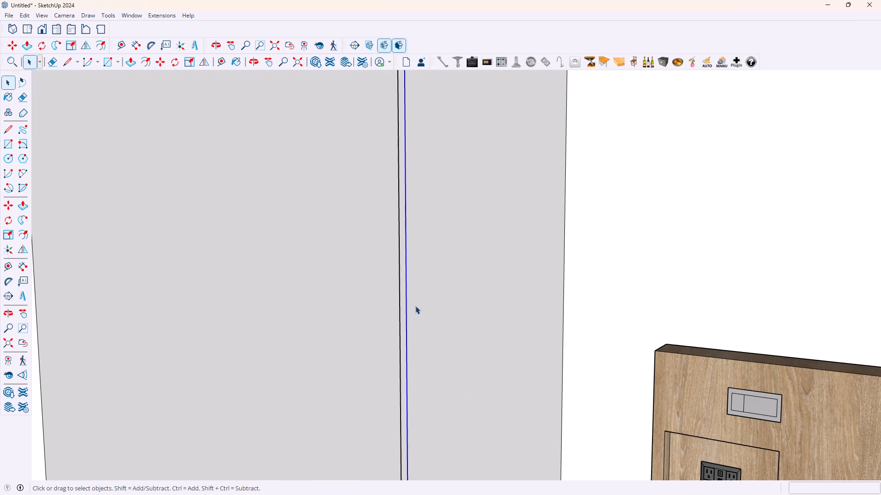
pyautogui.press('m')
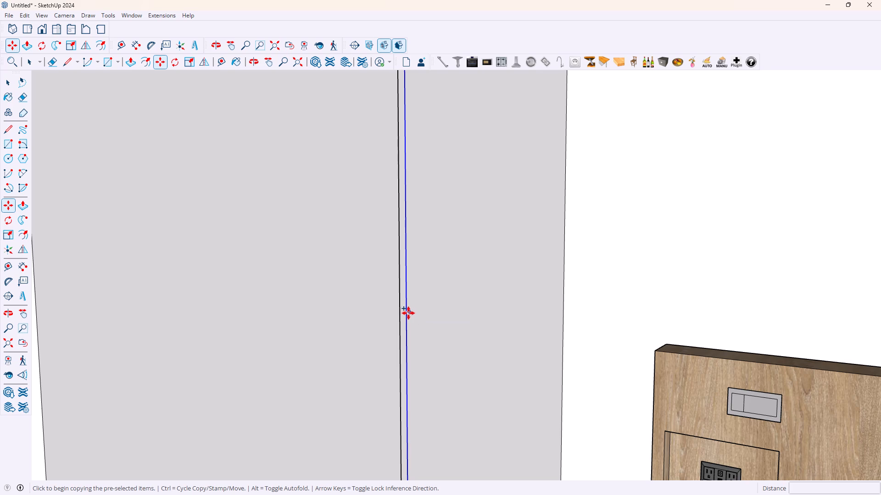
pyautogui.click(407, 313)
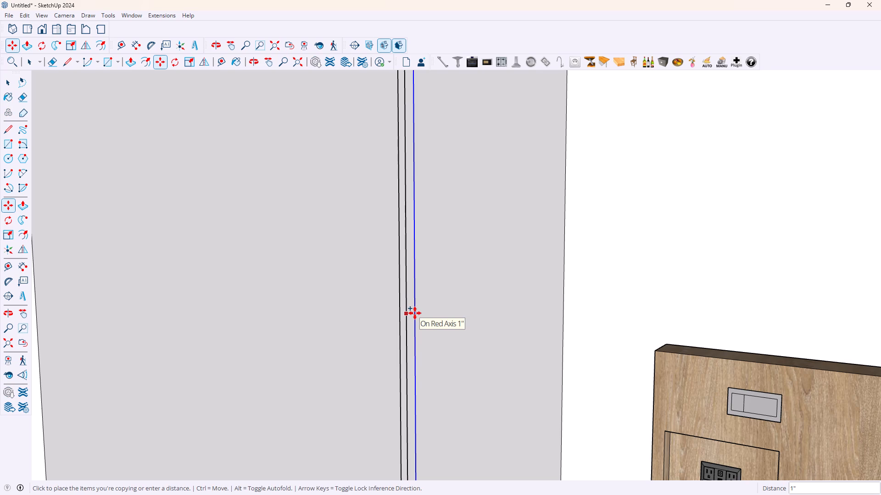
pyautogui.scroll(-7, 415, 313)
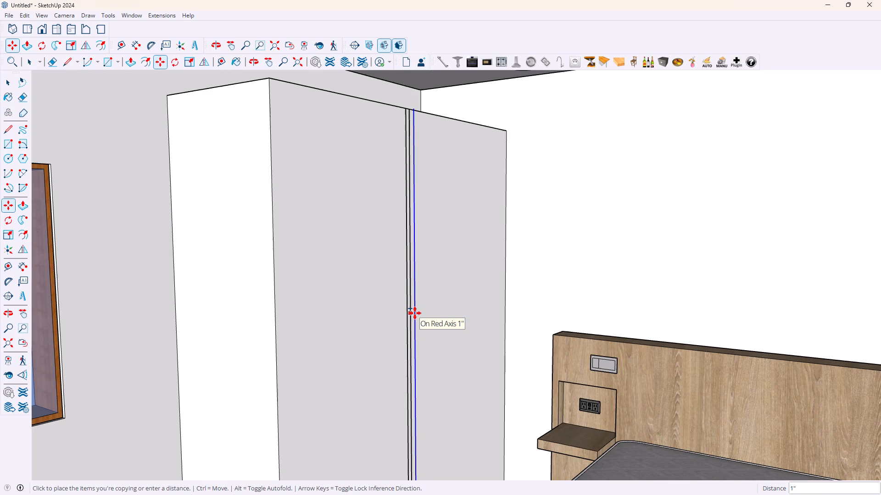
pyautogui.press('Right')
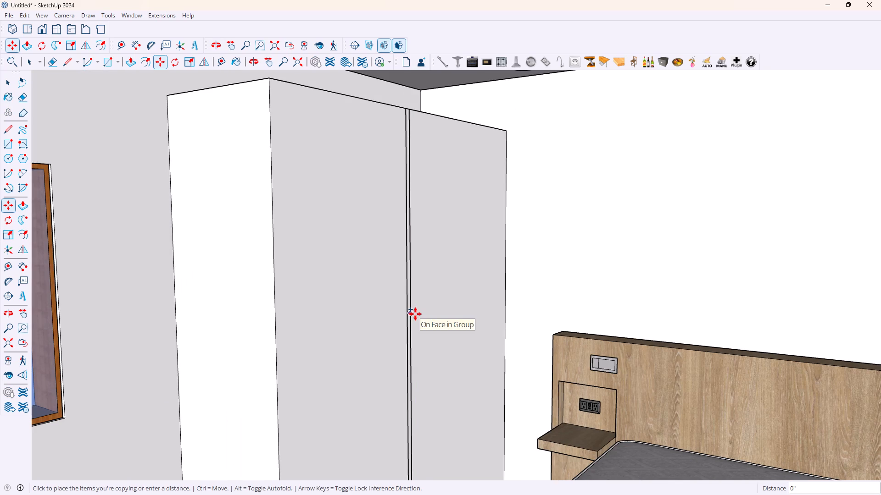
pyautogui.scroll(4, 415, 314)
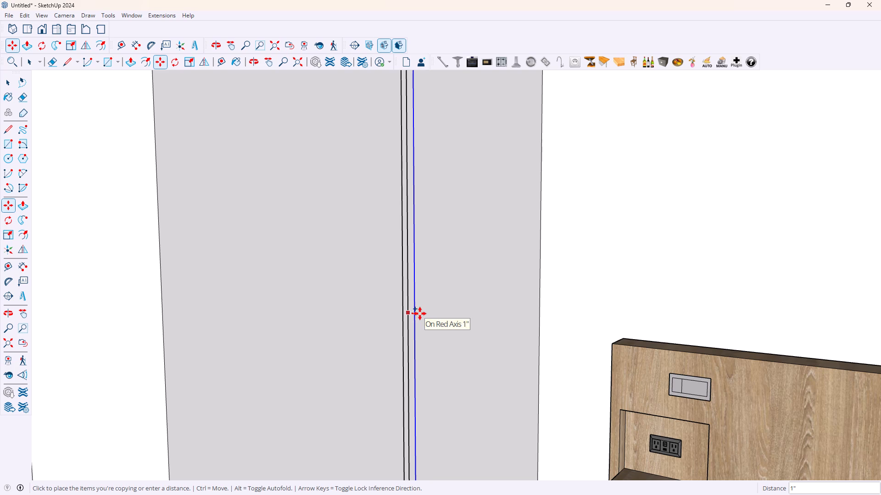
pyautogui.press('Right')
pyautogui.press('Left')
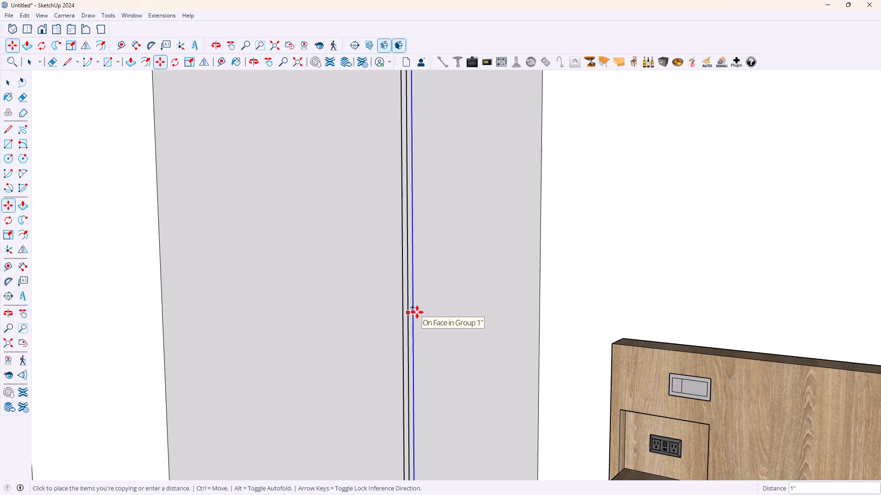
pyautogui.press('1')
pyautogui.press('Return')
pyautogui.scroll(-5, 421, 312)
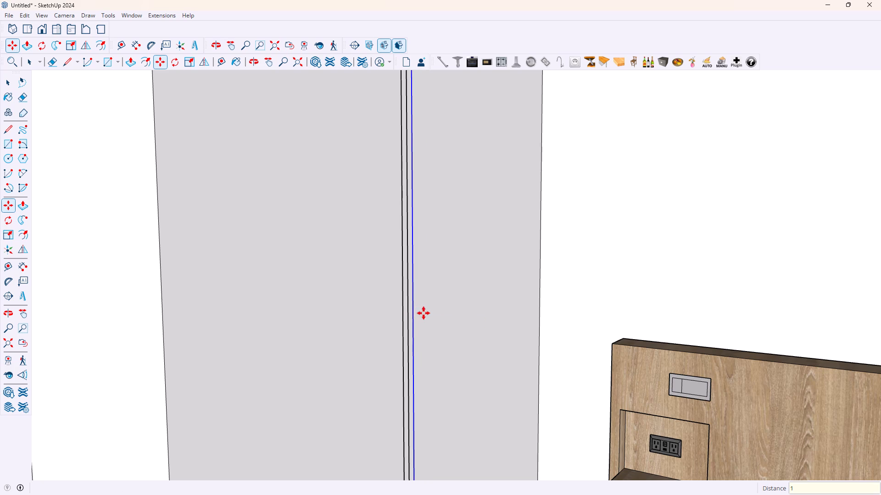
pyautogui.scroll(-8, 424, 312)
pyautogui.scroll(5, 456, 307)
pyautogui.scroll(-1, 454, 303)
pyautogui.press('space')
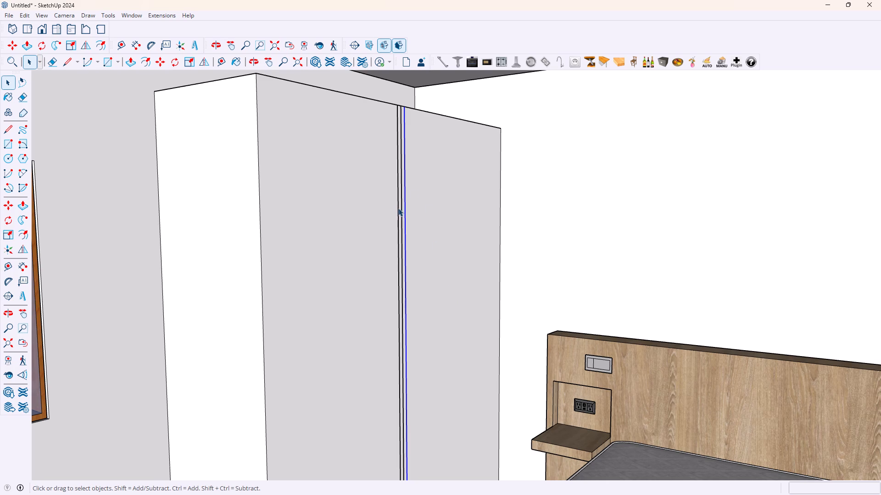
# Open the group containing the tall block and copy its side face's top edge 1" down.
pyautogui.click(350, 95)
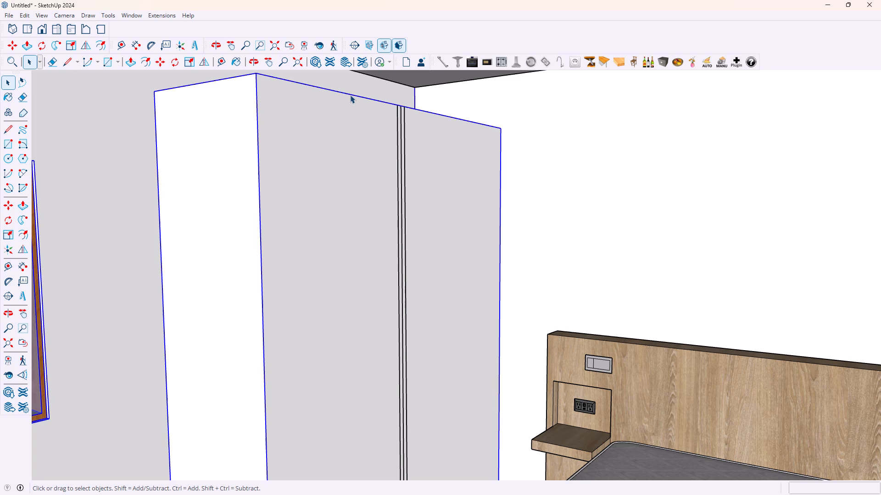
pyautogui.click(350, 95)
pyautogui.click(350, 95)
pyautogui.click(350, 95)
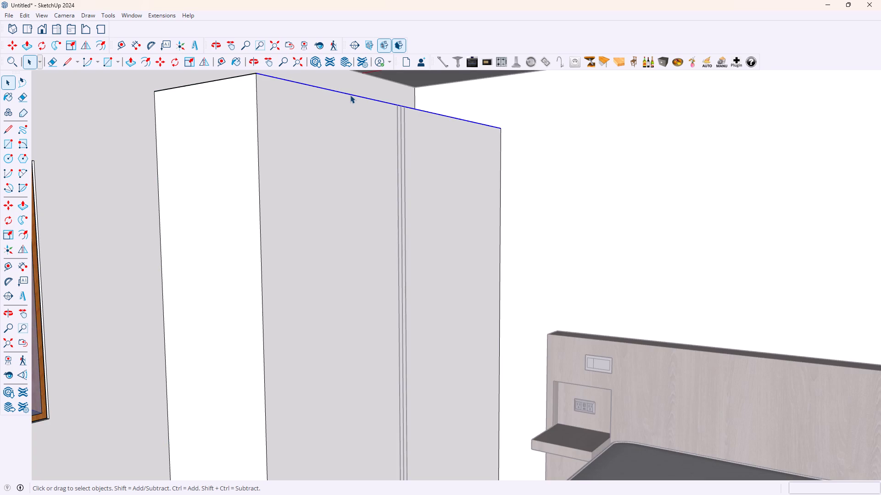
pyautogui.press('m')
pyautogui.click(350, 95)
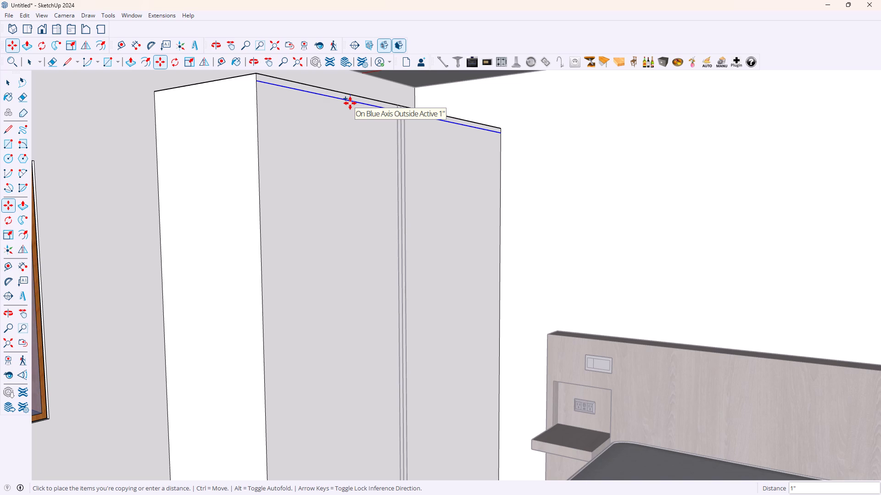
pyautogui.press('1')
pyautogui.press('Return')
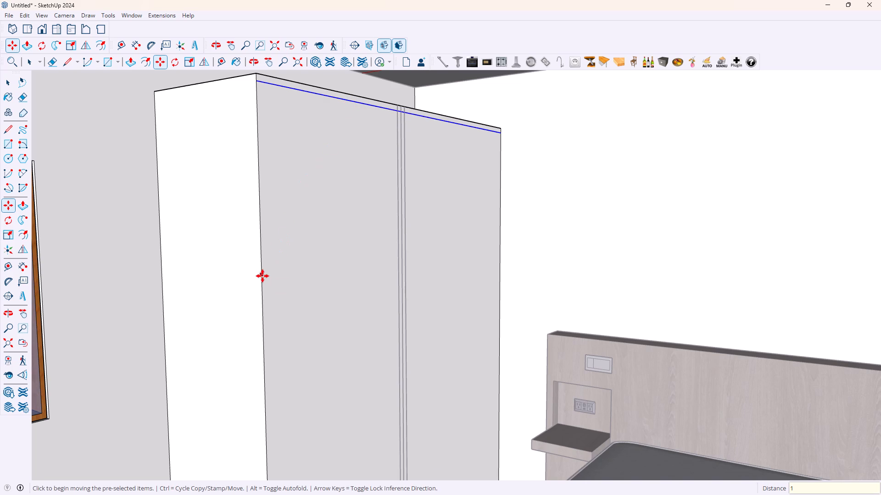
pyautogui.press('space')
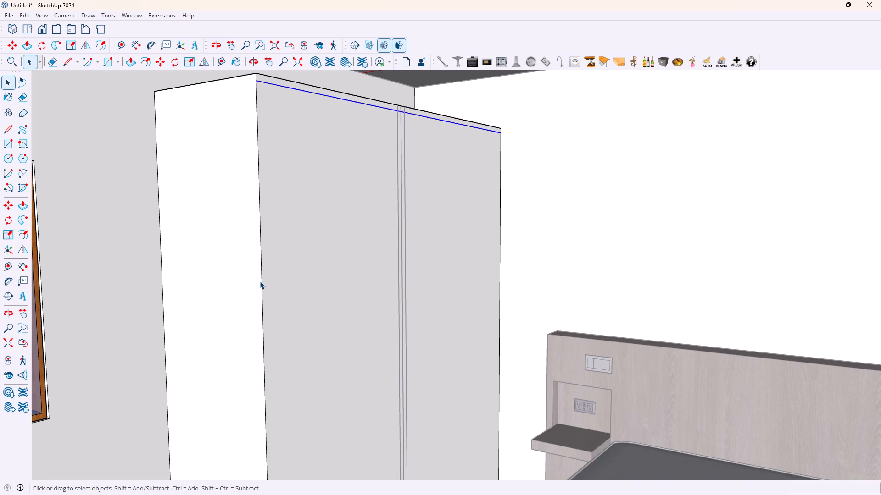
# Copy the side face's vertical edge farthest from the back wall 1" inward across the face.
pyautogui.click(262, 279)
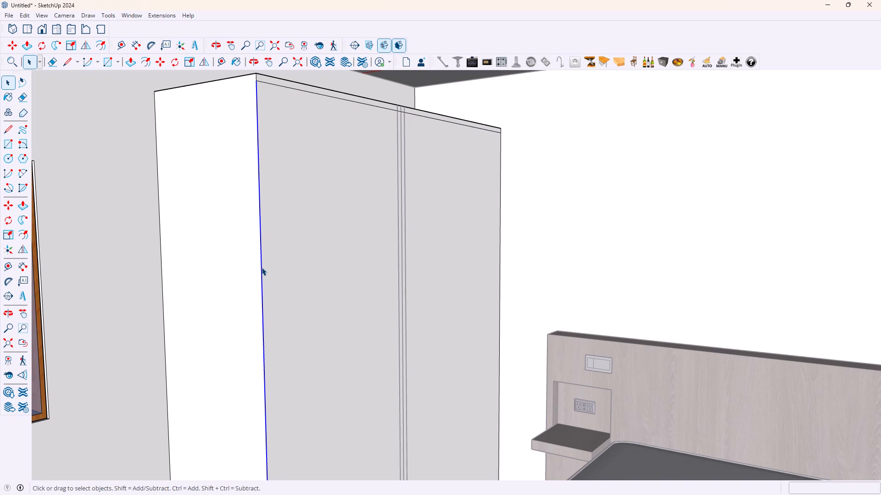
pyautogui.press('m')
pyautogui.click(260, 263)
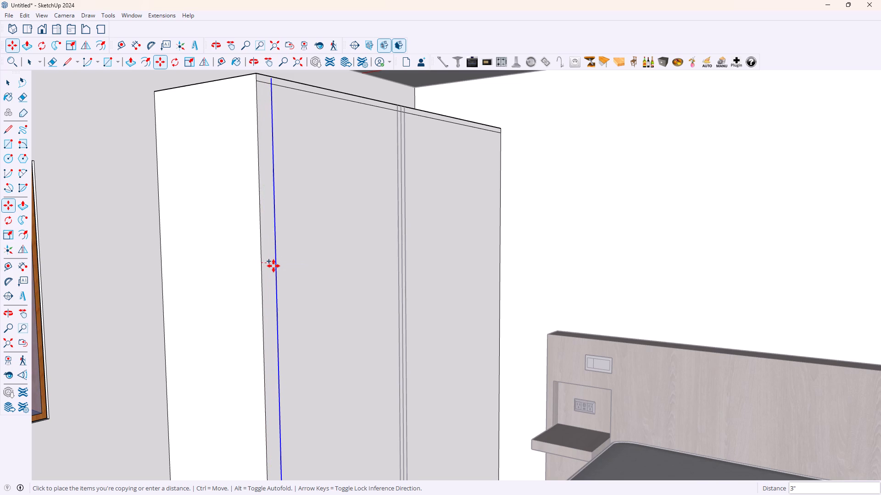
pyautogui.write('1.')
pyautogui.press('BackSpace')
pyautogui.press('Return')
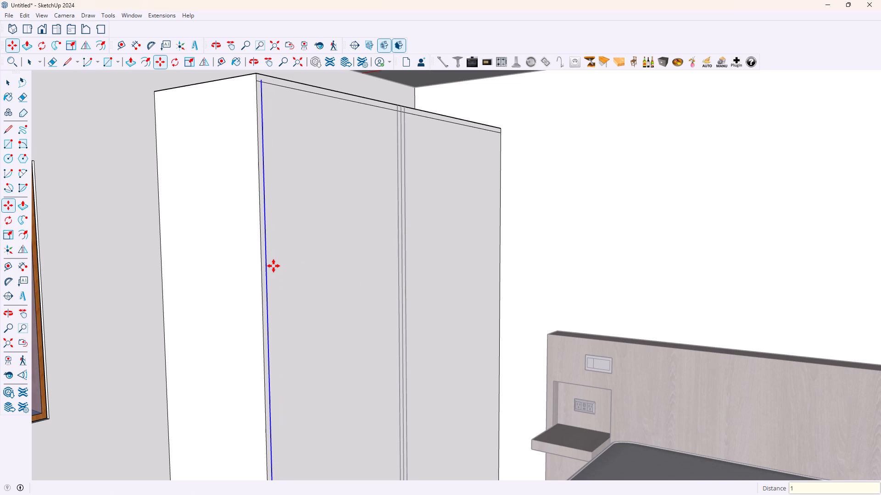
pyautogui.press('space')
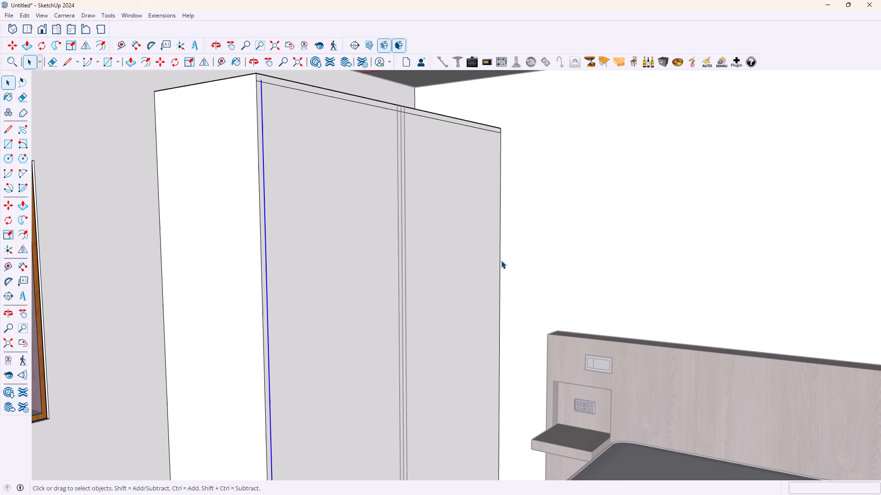
# Copy the side face's vertical edge nearest the back wall 1" inward across the face.
pyautogui.click(498, 262)
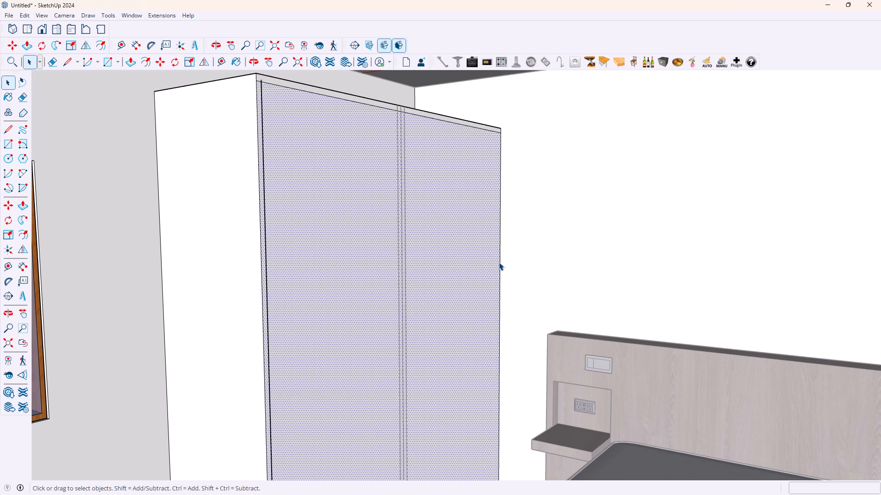
pyautogui.click(499, 264)
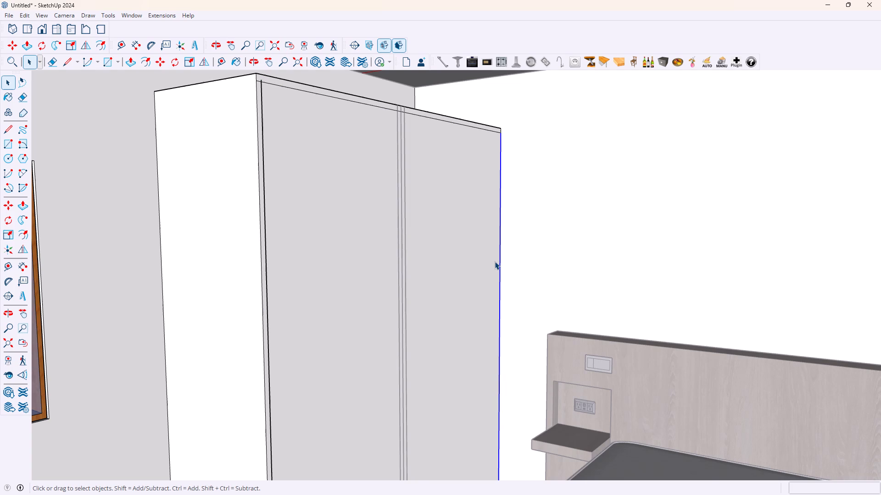
pyautogui.press('m')
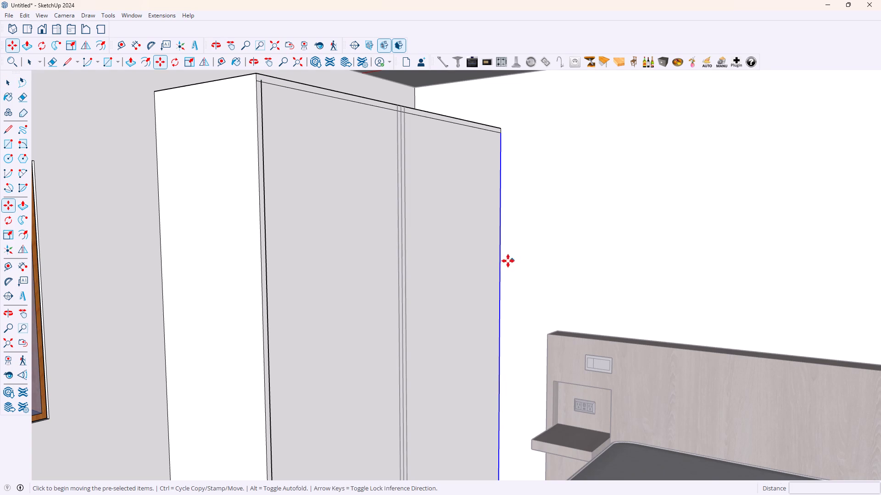
pyautogui.click(500, 264)
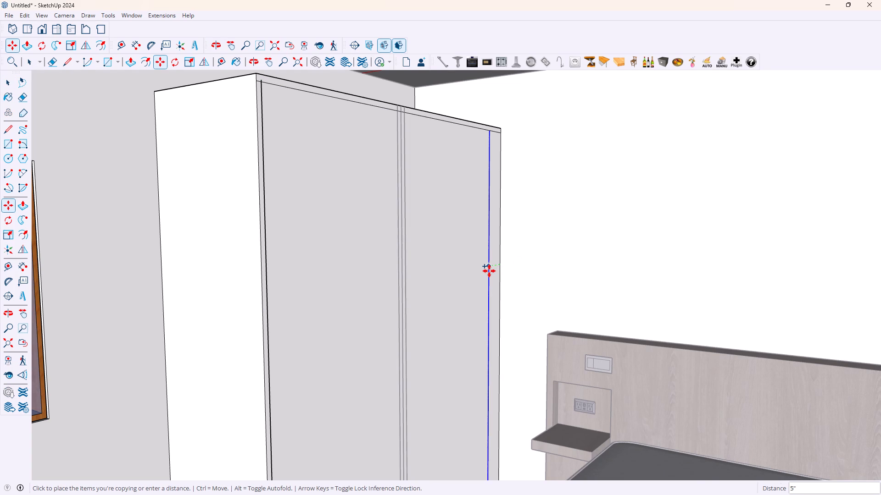
pyautogui.press('1')
pyautogui.press('Return')
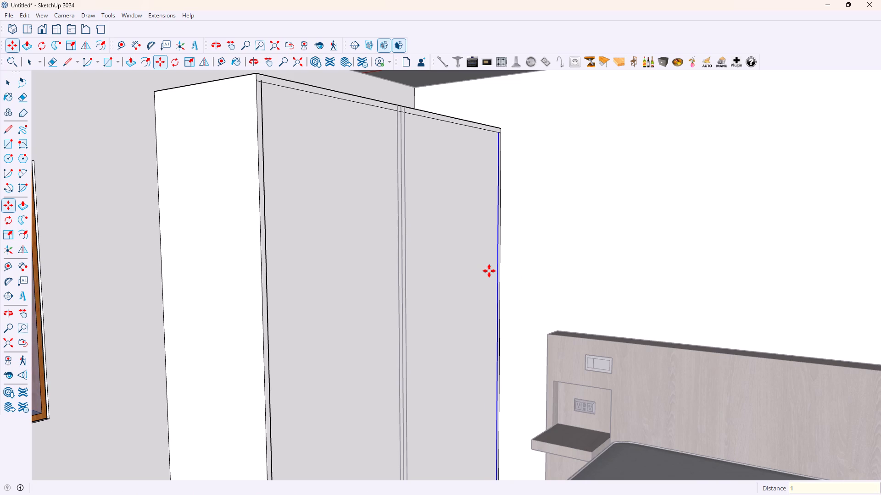
pyautogui.press('space')
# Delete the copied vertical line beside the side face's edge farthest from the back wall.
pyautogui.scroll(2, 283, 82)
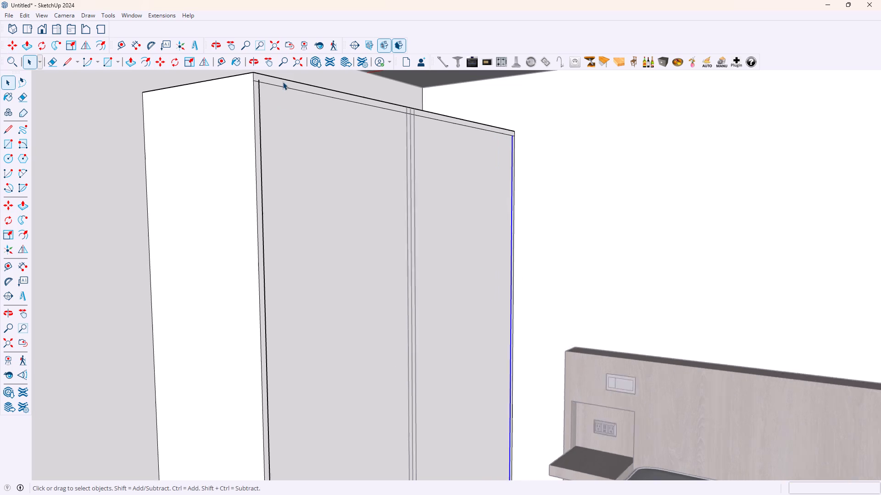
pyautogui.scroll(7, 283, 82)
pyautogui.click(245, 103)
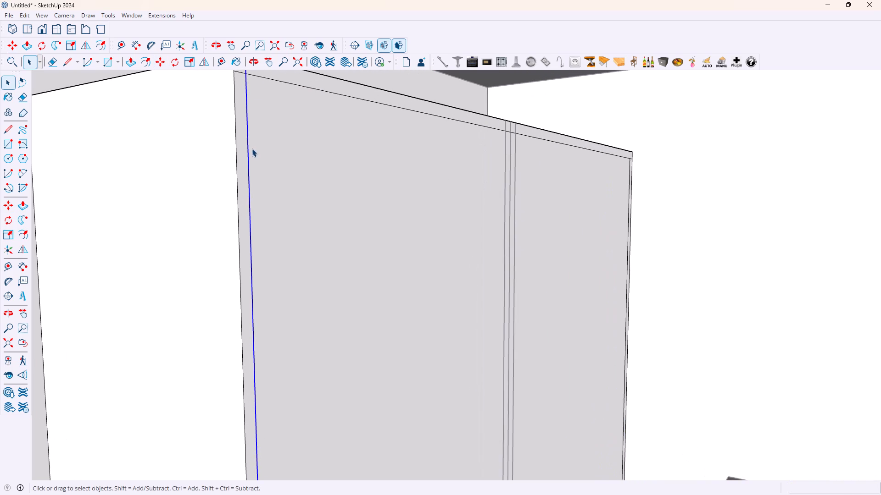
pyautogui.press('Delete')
# Copy the vertical edge farthest from the back wall, below the top strip, 1" inward across the side face.
pyautogui.scroll(-4, 238, 223)
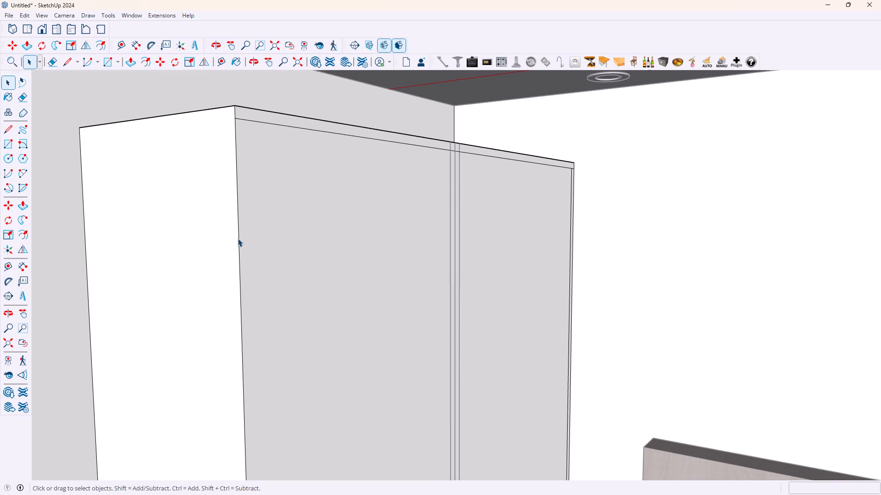
pyautogui.click(238, 238)
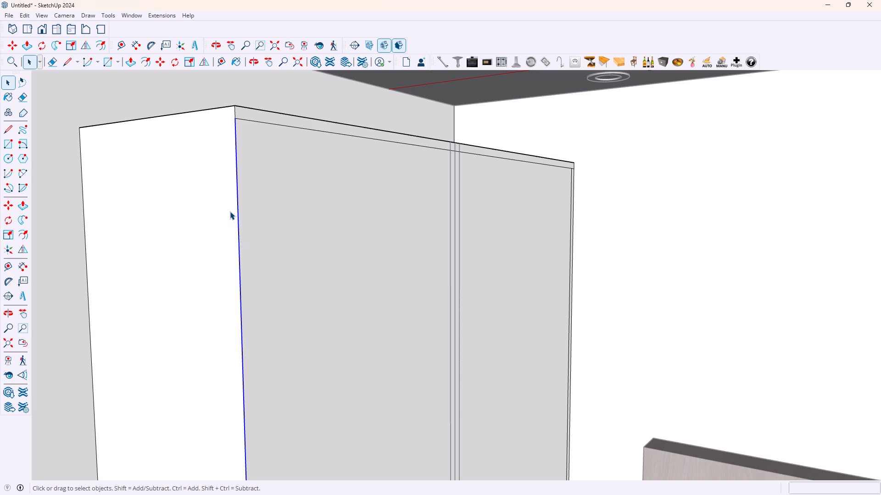
pyautogui.press('m')
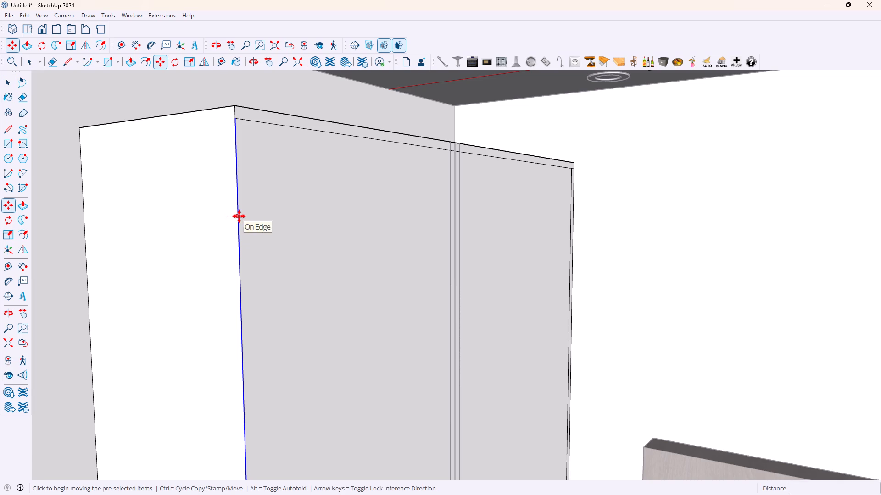
pyautogui.click(239, 216)
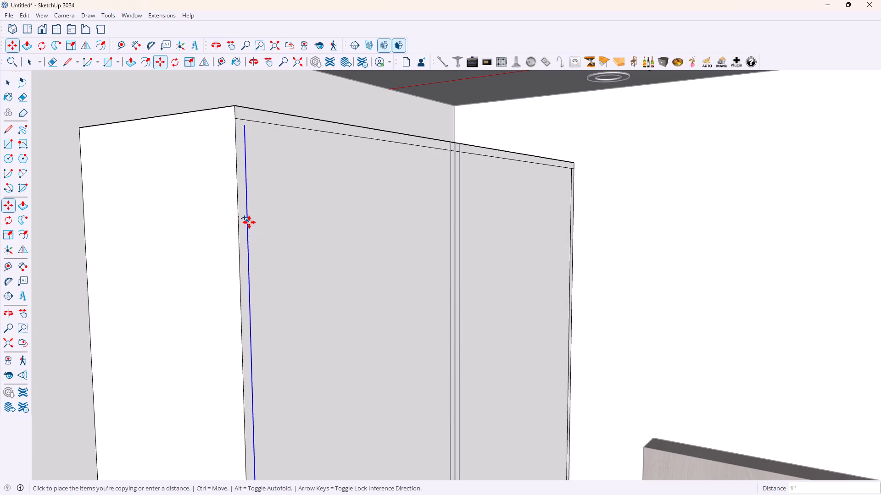
pyautogui.scroll(1, 250, 218)
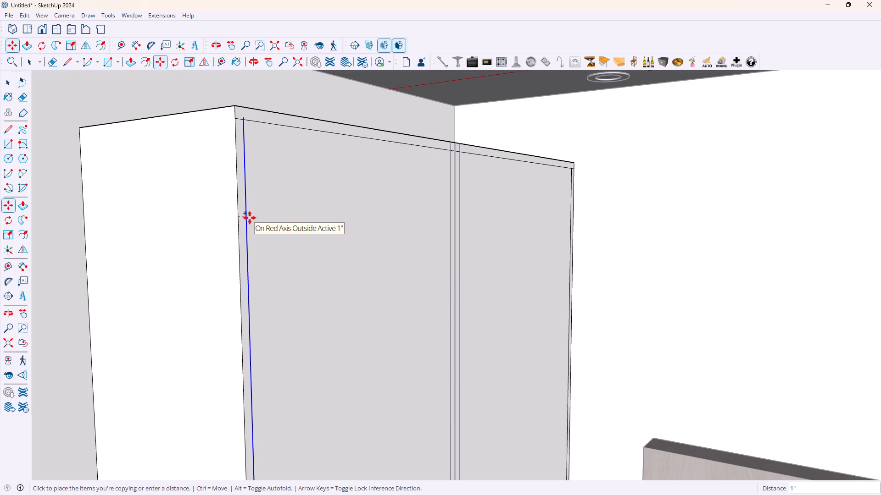
pyautogui.moveTo(249, 218); pyautogui.dragTo(178, 229, button='middle')
pyautogui.scroll(1, 170, 231)
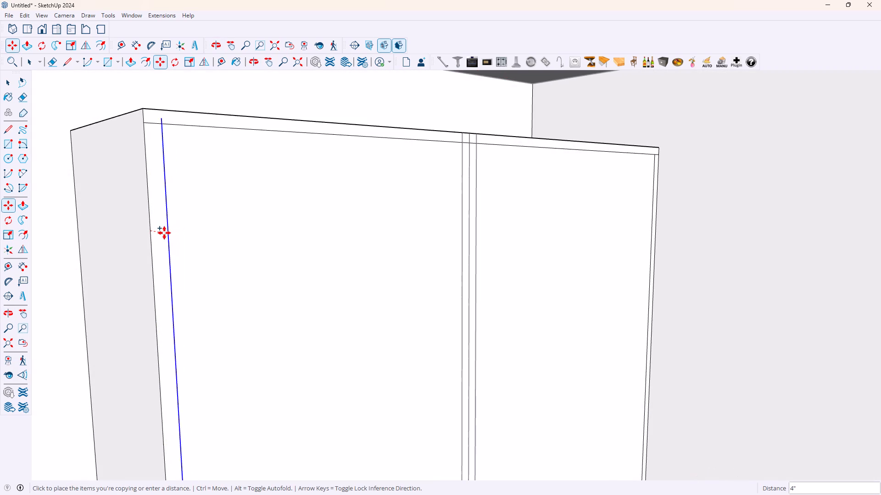
pyautogui.scroll(2, 158, 232)
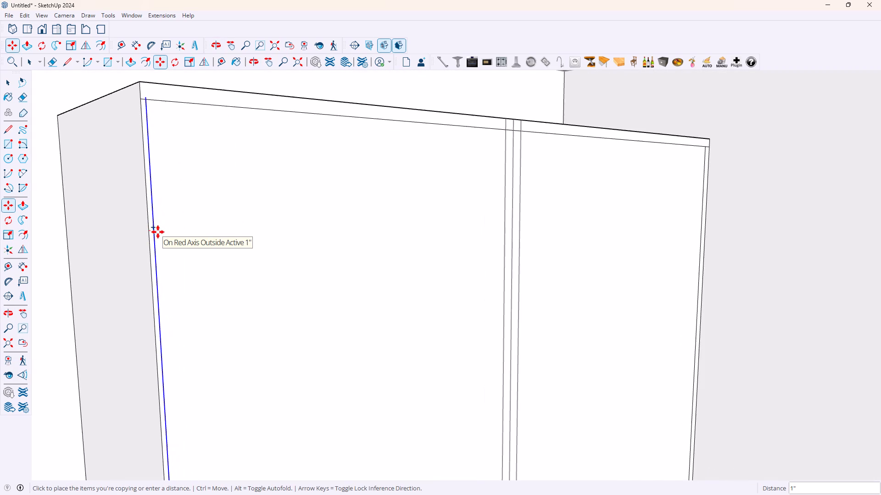
pyautogui.scroll(2, 158, 232)
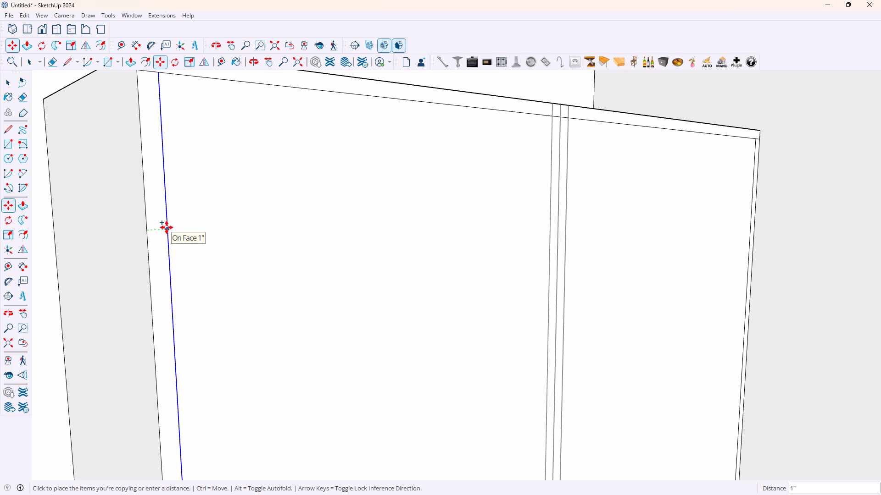
pyautogui.press('1')
pyautogui.press('Return')
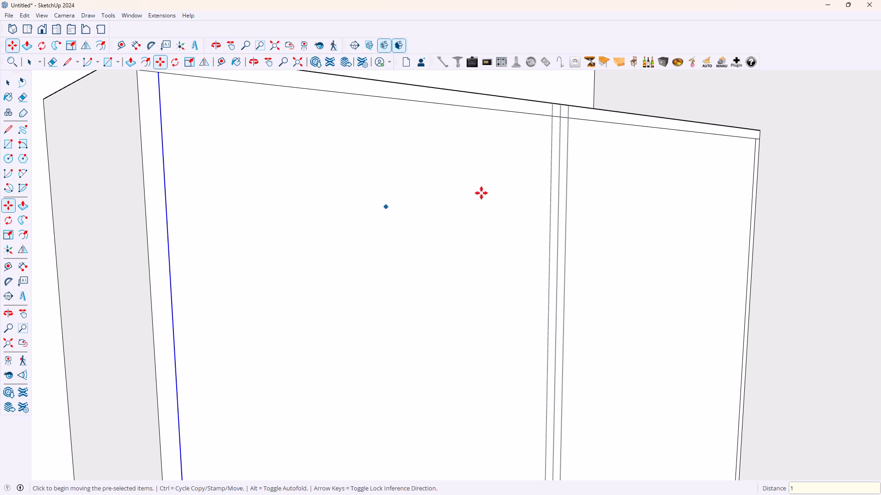
# Check the spacing between the side face's outer vertical edge and its copied line with the Dimension tool.
pyautogui.moveTo(702, 184); pyautogui.dragTo(640, 189, button='middle')
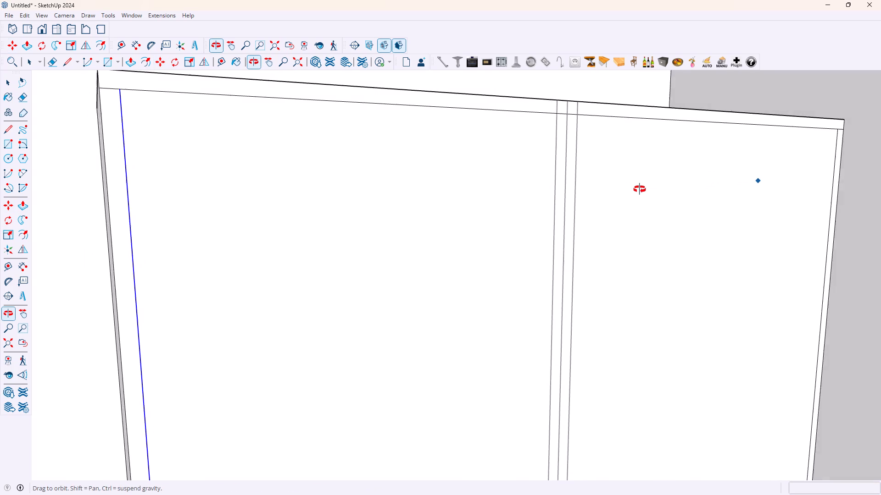
pyautogui.moveTo(640, 189); pyautogui.dragTo(634, 190, button='middle')
pyautogui.press('space')
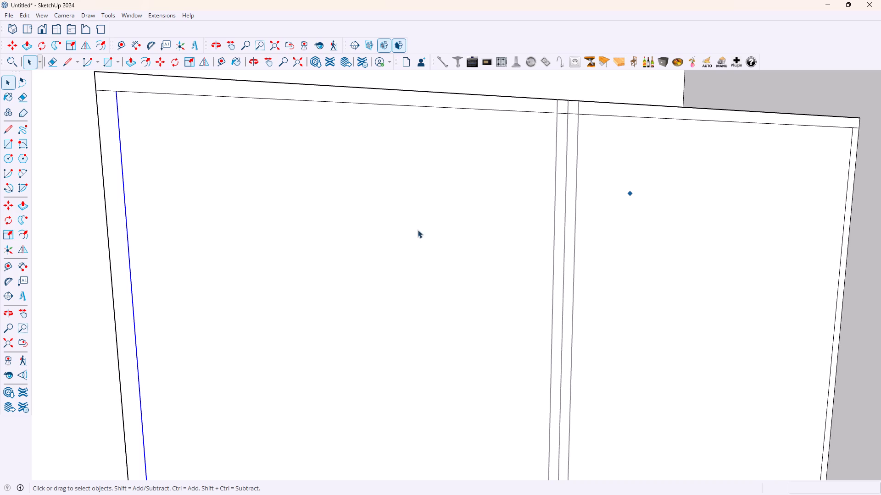
pyautogui.moveTo(794, 172); pyautogui.dragTo(697, 167, button='middle')
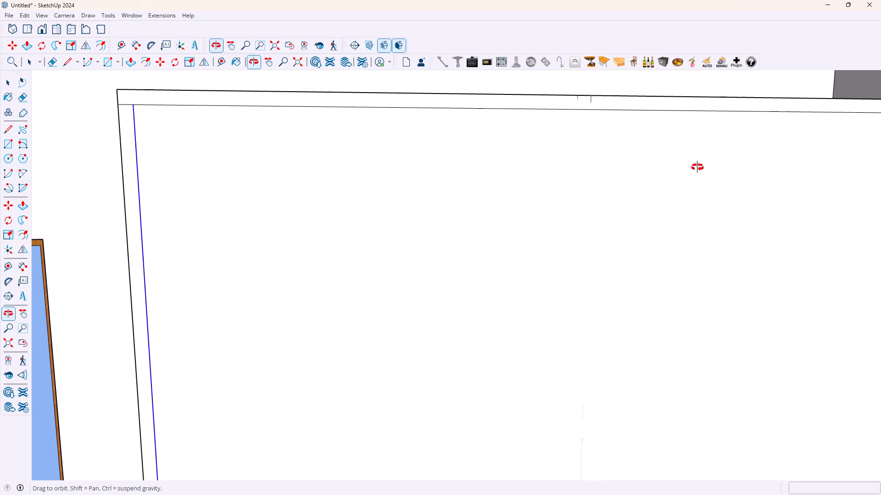
pyautogui.moveTo(697, 167); pyautogui.dragTo(685, 172, button='middle')
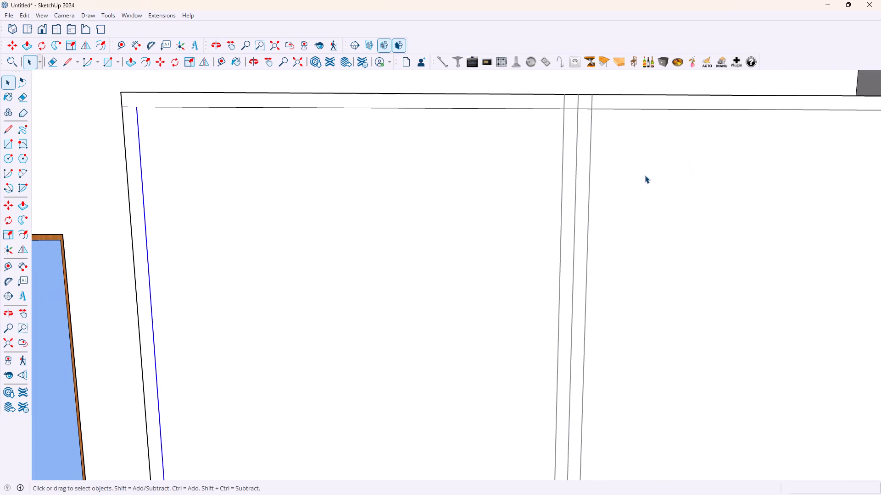
pyautogui.click(19, 270)
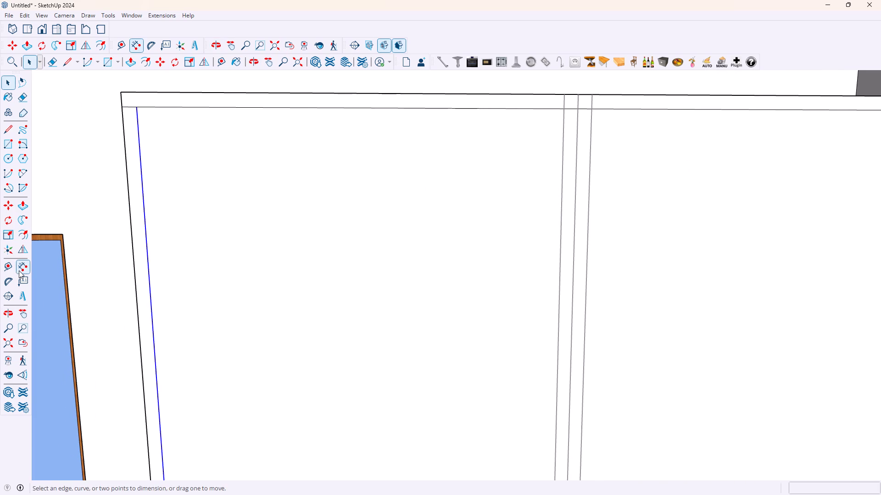
pyautogui.click(131, 236)
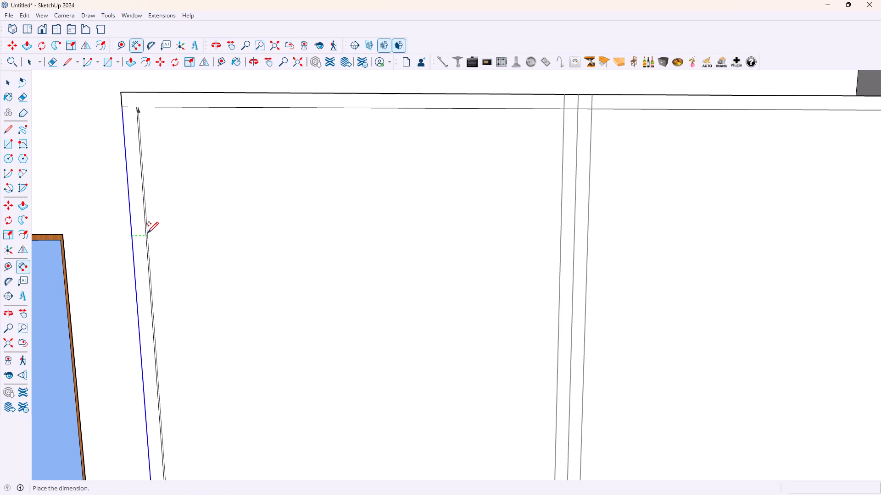
pyautogui.press('space')
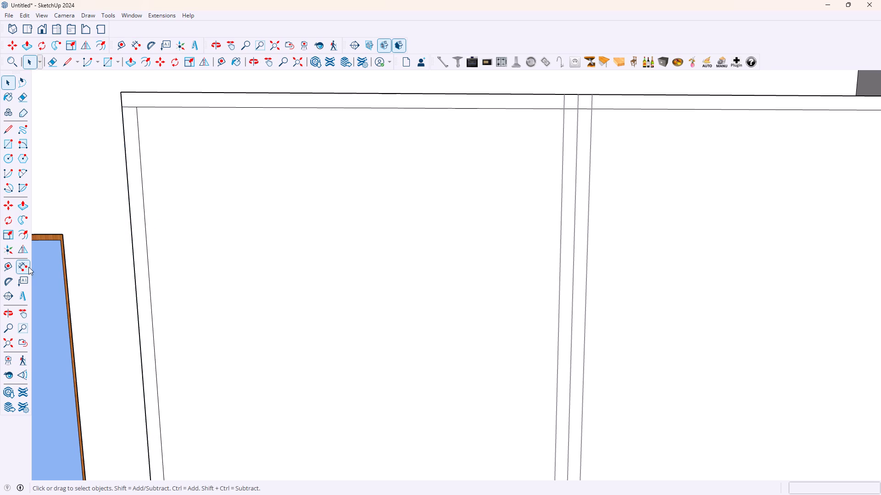
pyautogui.click(27, 268)
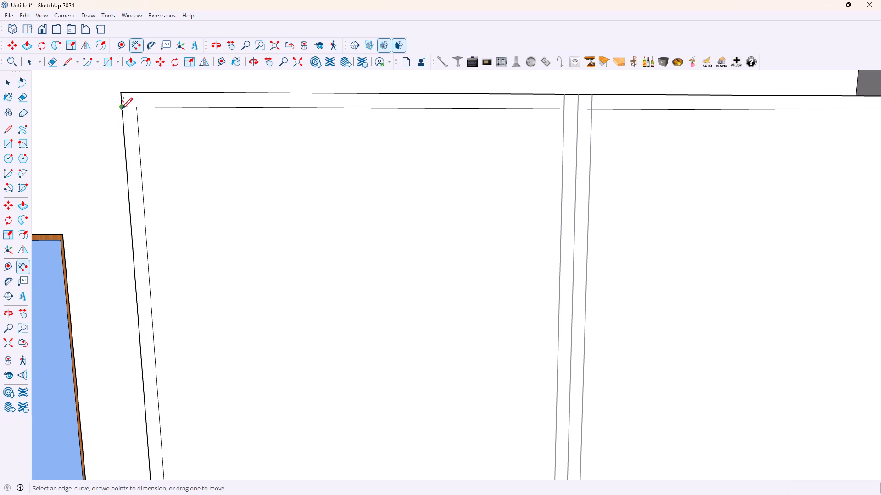
pyautogui.click(122, 108)
pyautogui.scroll(5, 136, 108)
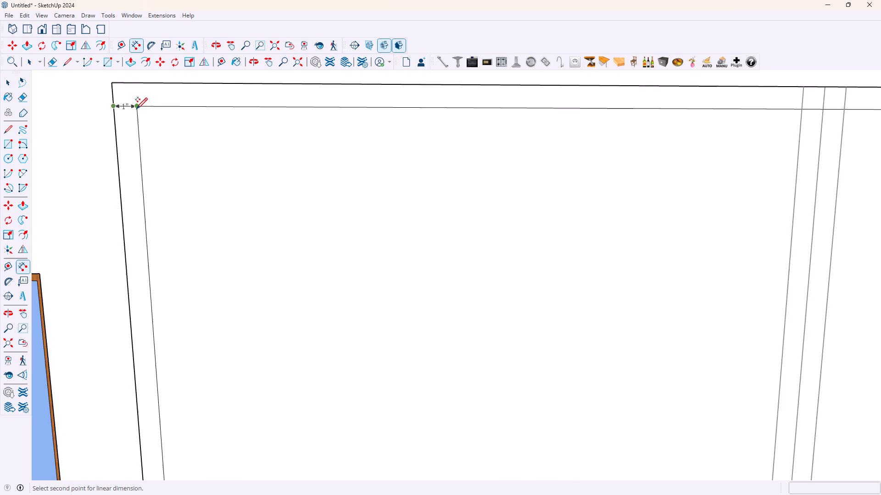
pyautogui.scroll(6, 136, 108)
pyautogui.press('space')
pyautogui.scroll(-8, 212, 102)
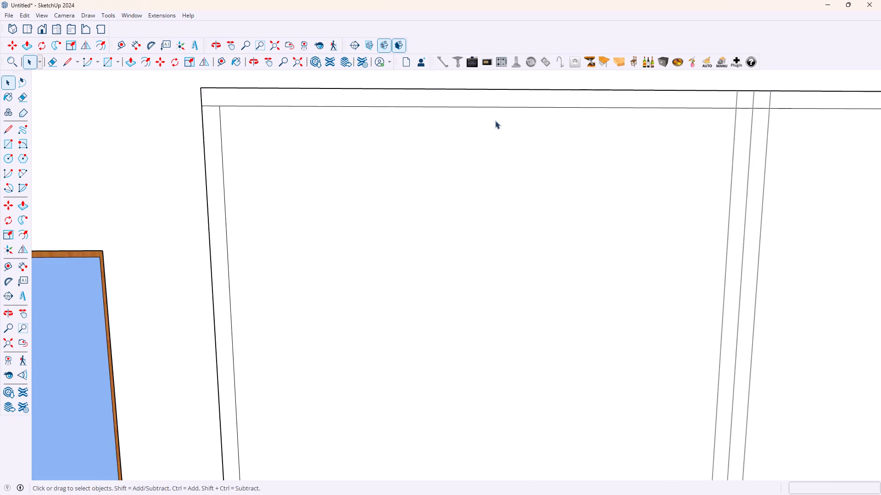
pyautogui.scroll(-16, 495, 121)
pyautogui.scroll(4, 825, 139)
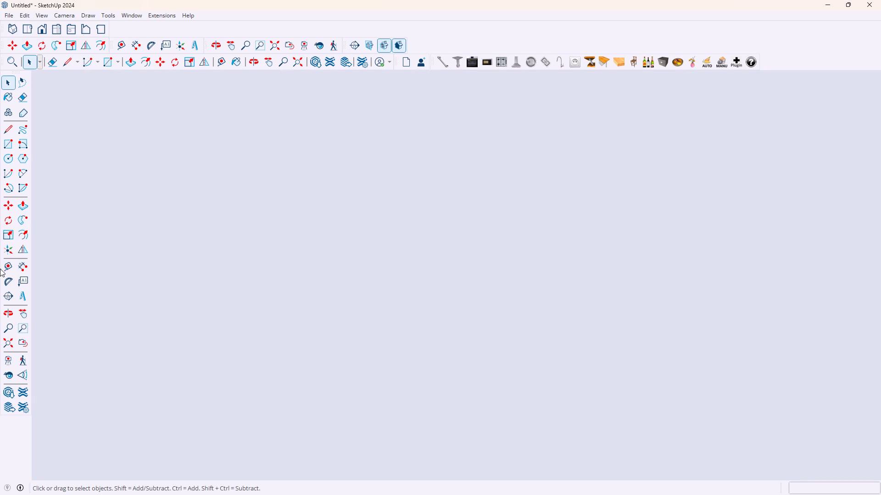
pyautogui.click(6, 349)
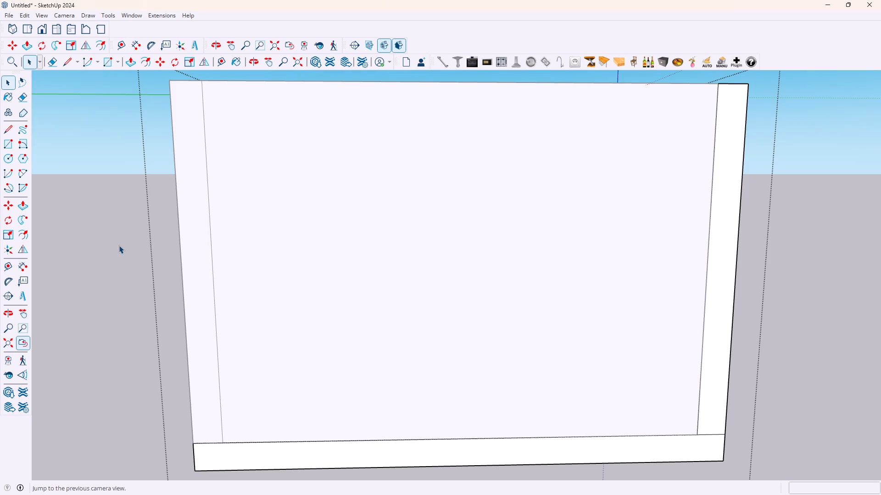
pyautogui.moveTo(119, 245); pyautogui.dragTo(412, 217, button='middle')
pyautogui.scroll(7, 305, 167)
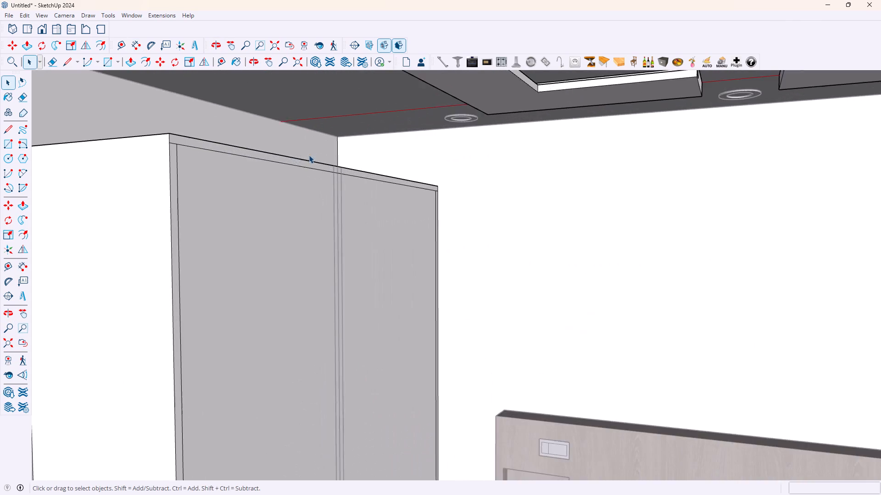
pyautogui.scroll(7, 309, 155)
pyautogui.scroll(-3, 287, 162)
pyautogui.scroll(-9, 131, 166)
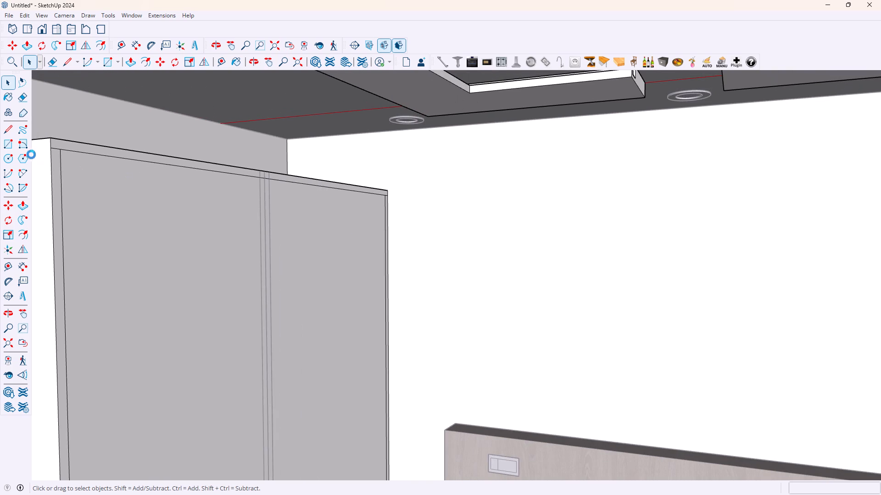
# Erase the short top-strip line segment between the side face's outer edge farthest from the back wall and its copied vertical line.
pyautogui.scroll(3, 30, 153)
pyautogui.scroll(3, 73, 145)
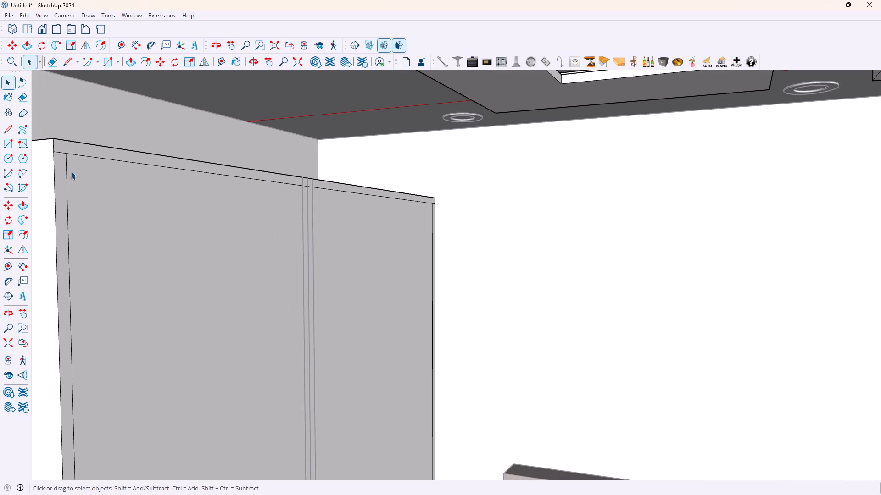
pyautogui.scroll(7, 64, 162)
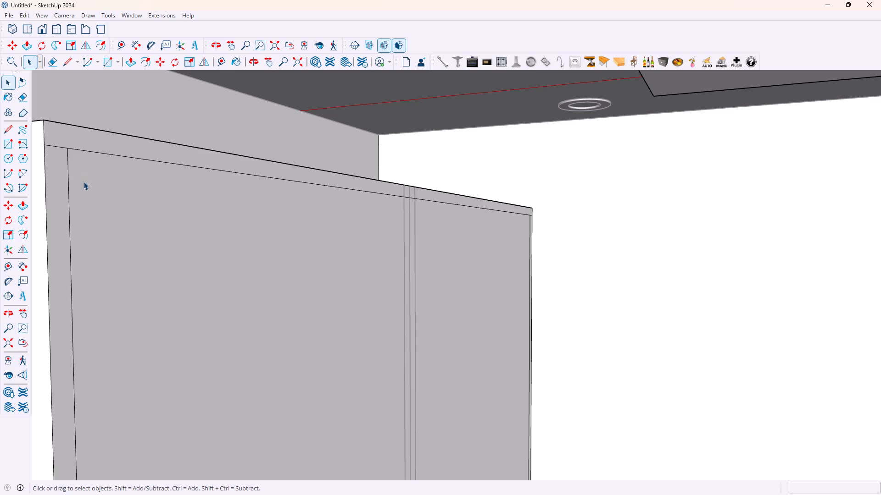
pyautogui.press('e')
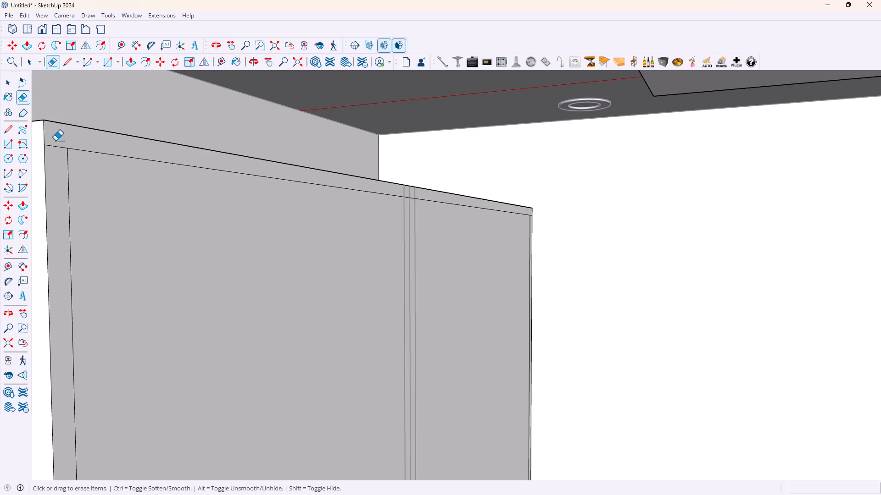
pyautogui.moveTo(56, 141); pyautogui.dragTo(45, 175)
pyautogui.hotkey('ctrl', 'z')
pyautogui.moveTo(56, 143); pyautogui.dragTo(56, 148)
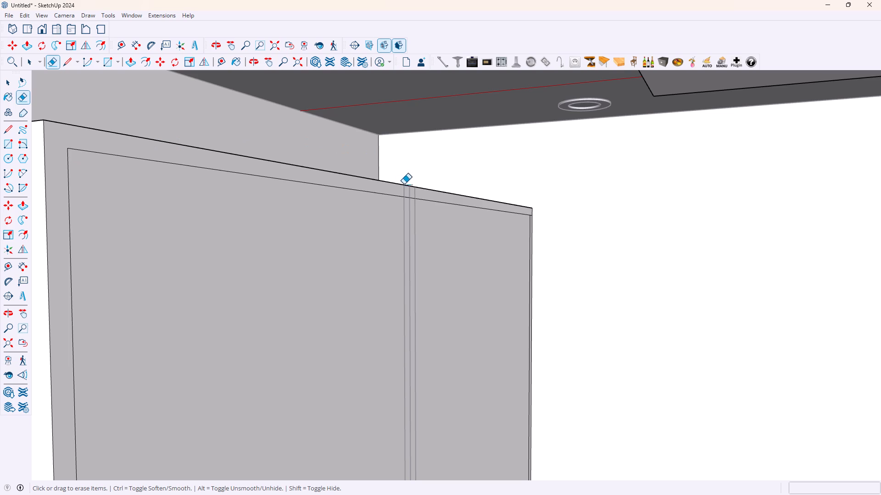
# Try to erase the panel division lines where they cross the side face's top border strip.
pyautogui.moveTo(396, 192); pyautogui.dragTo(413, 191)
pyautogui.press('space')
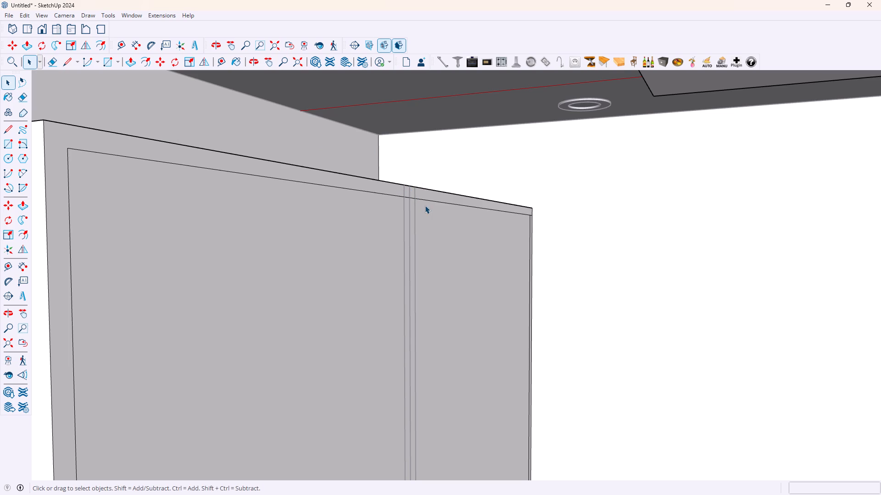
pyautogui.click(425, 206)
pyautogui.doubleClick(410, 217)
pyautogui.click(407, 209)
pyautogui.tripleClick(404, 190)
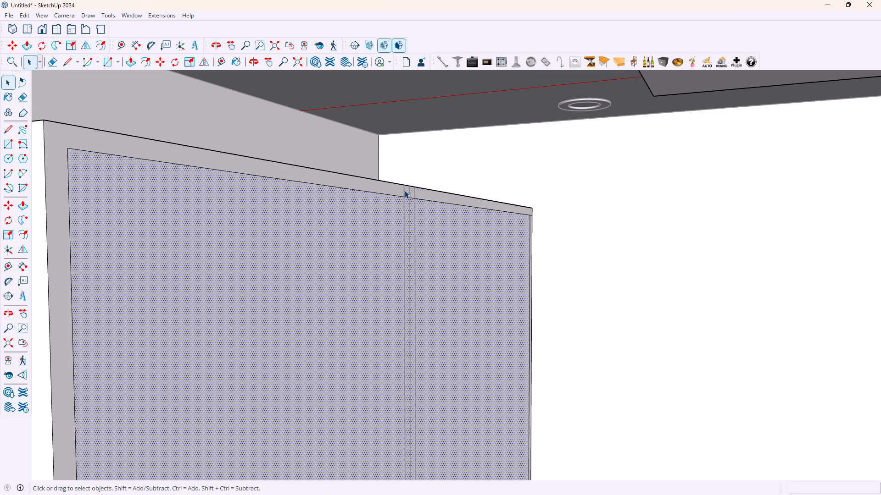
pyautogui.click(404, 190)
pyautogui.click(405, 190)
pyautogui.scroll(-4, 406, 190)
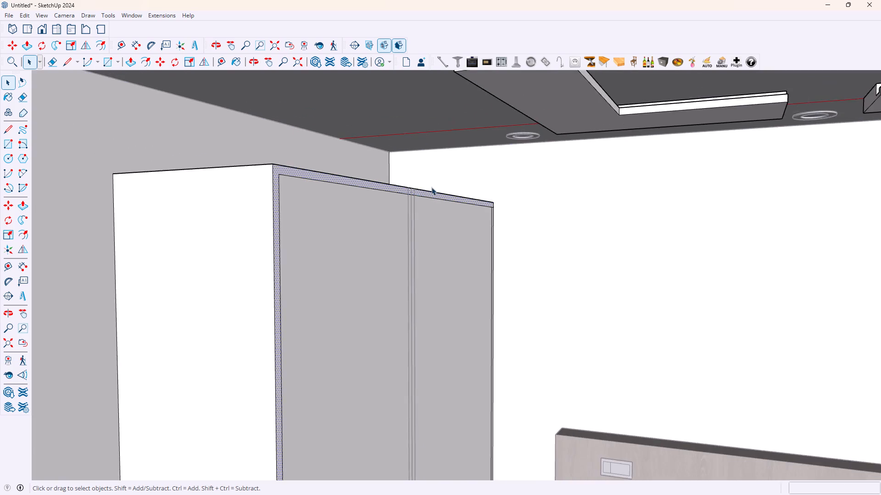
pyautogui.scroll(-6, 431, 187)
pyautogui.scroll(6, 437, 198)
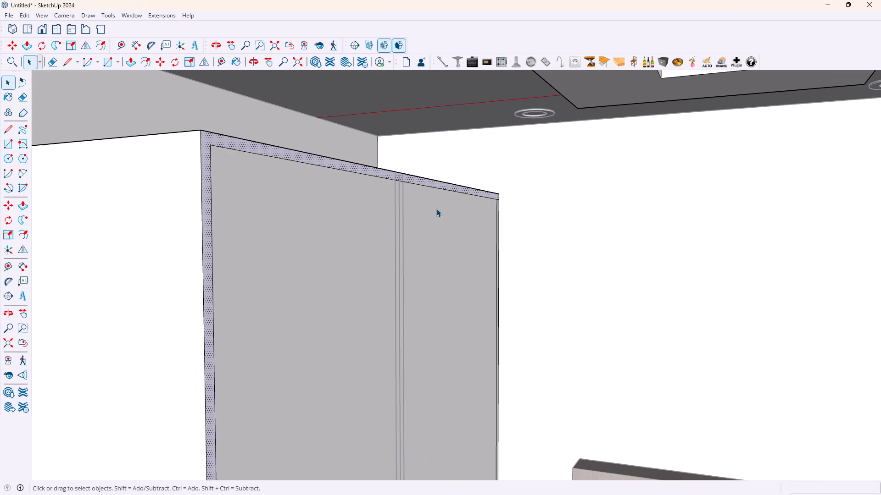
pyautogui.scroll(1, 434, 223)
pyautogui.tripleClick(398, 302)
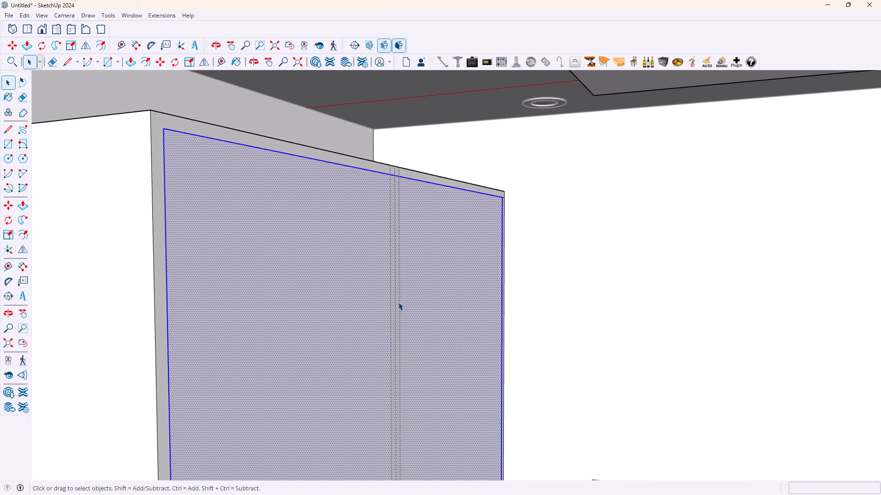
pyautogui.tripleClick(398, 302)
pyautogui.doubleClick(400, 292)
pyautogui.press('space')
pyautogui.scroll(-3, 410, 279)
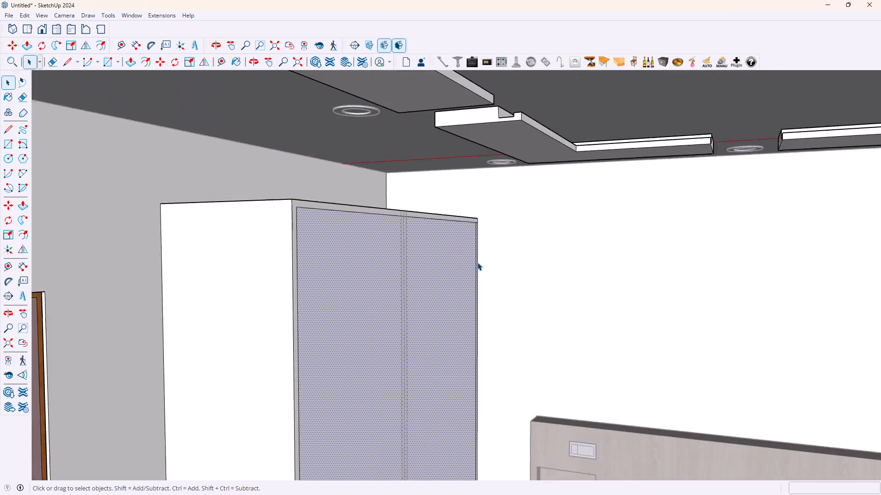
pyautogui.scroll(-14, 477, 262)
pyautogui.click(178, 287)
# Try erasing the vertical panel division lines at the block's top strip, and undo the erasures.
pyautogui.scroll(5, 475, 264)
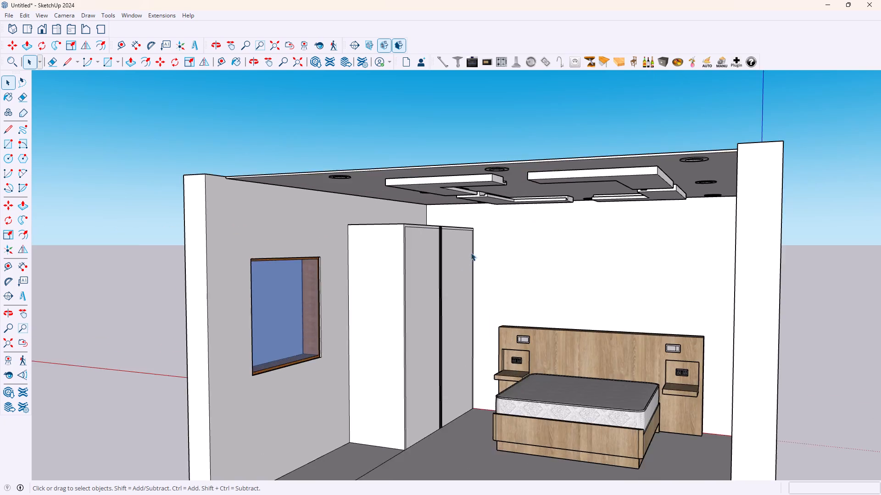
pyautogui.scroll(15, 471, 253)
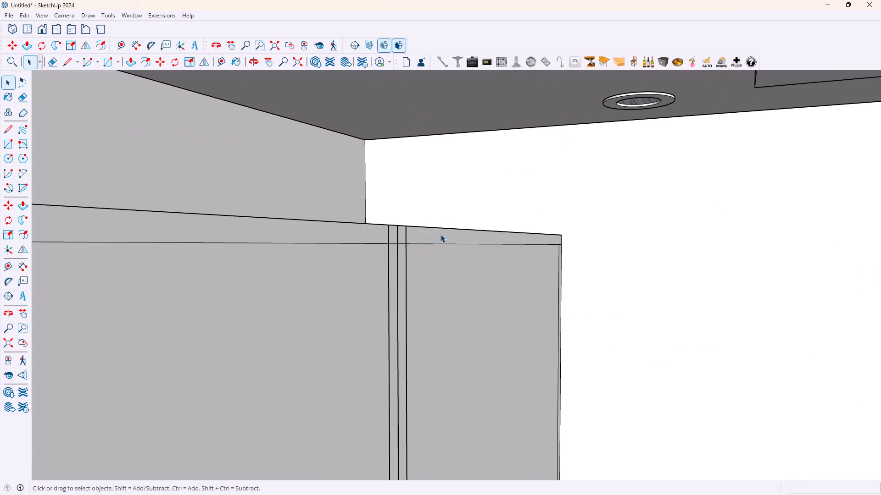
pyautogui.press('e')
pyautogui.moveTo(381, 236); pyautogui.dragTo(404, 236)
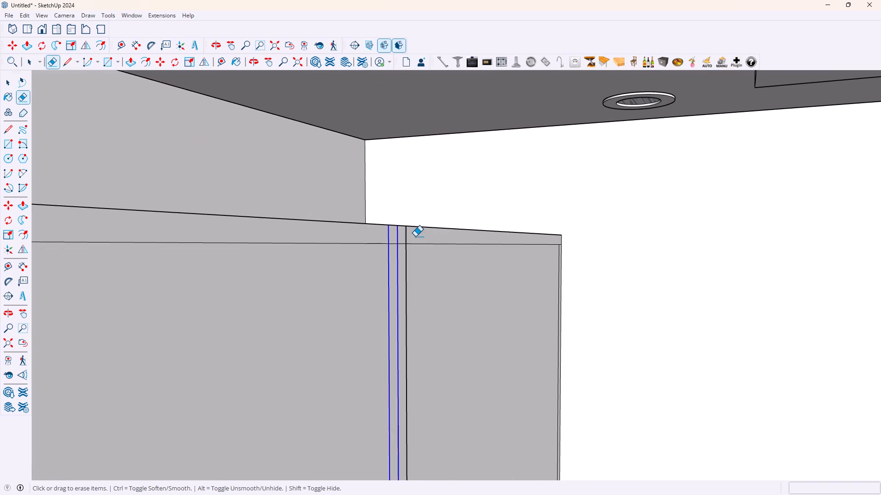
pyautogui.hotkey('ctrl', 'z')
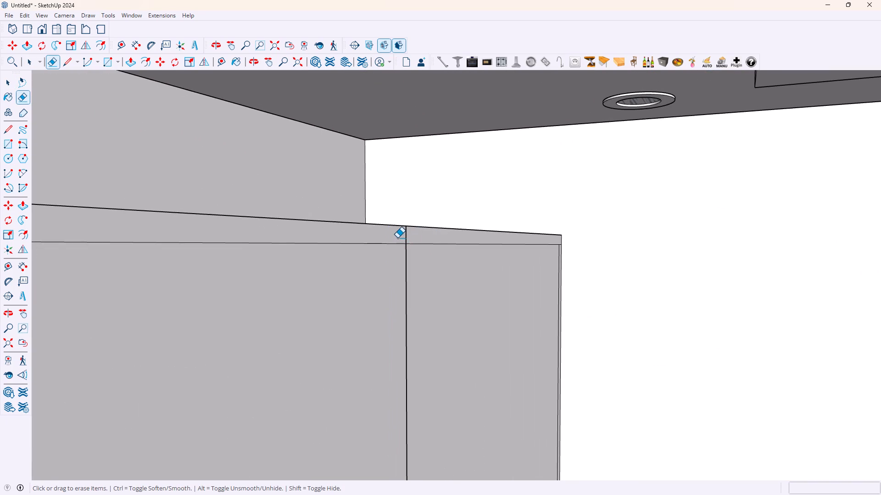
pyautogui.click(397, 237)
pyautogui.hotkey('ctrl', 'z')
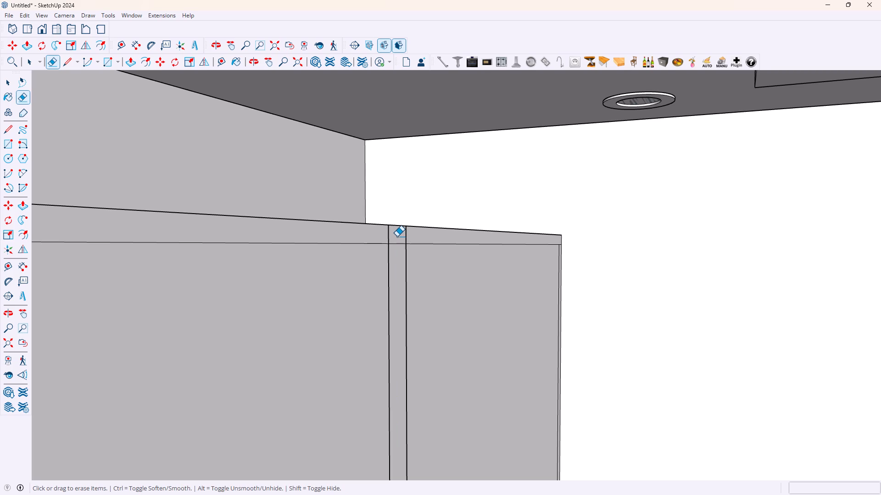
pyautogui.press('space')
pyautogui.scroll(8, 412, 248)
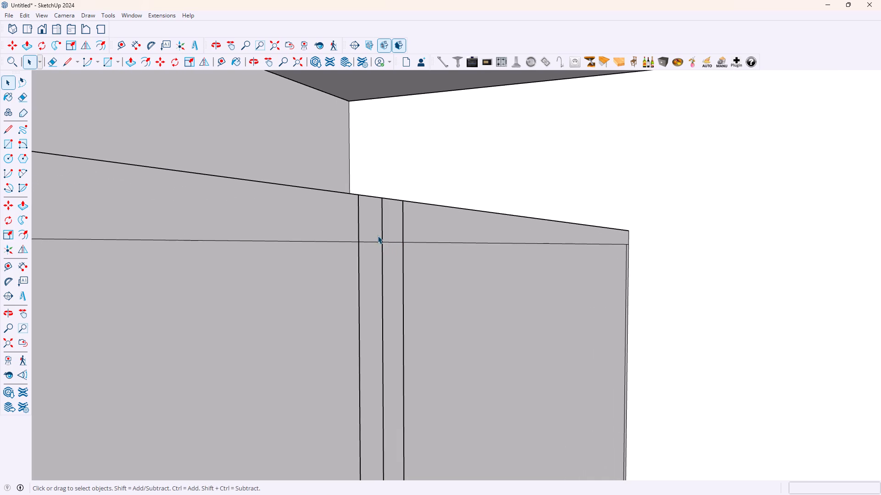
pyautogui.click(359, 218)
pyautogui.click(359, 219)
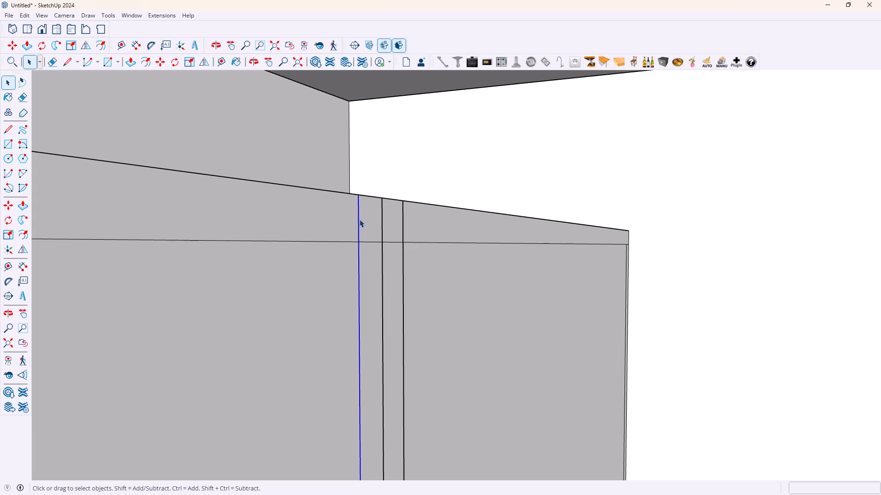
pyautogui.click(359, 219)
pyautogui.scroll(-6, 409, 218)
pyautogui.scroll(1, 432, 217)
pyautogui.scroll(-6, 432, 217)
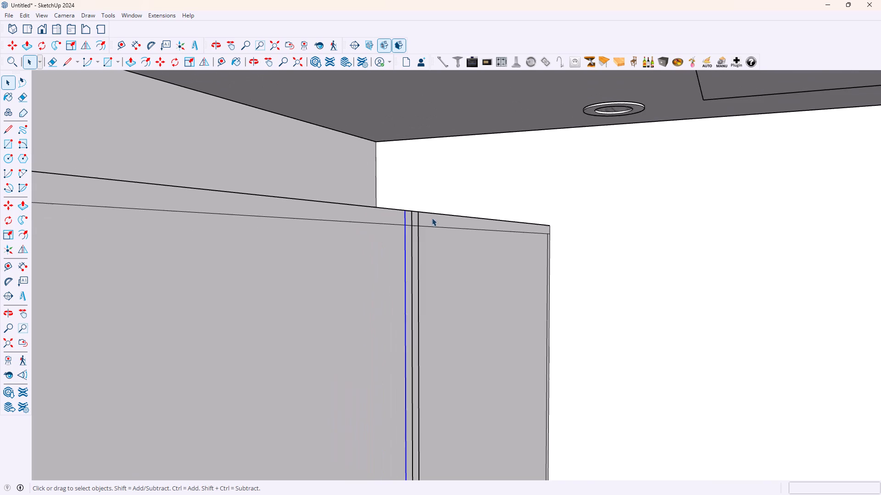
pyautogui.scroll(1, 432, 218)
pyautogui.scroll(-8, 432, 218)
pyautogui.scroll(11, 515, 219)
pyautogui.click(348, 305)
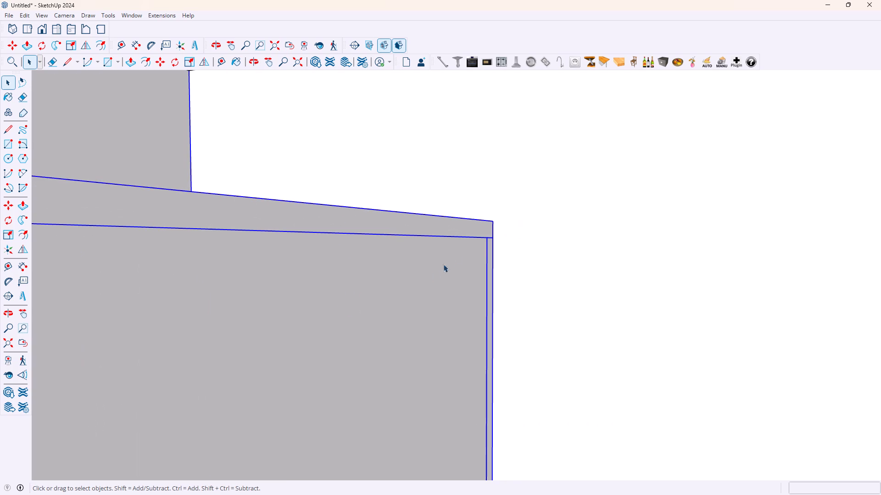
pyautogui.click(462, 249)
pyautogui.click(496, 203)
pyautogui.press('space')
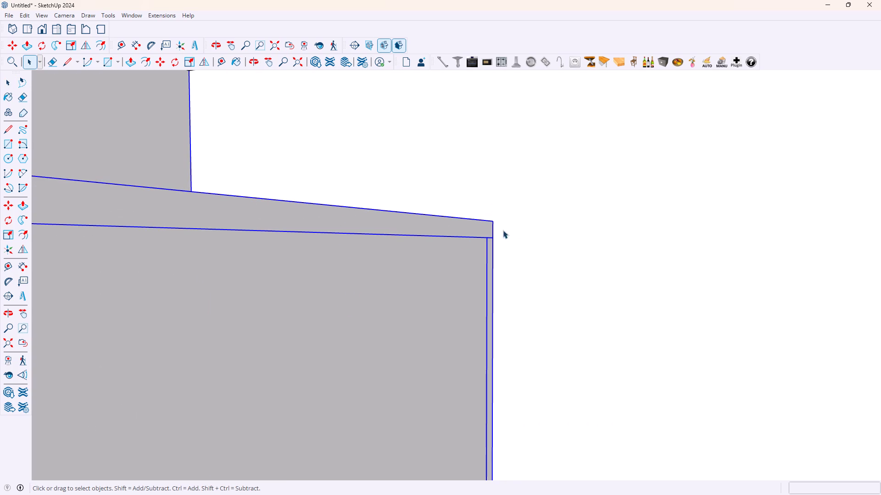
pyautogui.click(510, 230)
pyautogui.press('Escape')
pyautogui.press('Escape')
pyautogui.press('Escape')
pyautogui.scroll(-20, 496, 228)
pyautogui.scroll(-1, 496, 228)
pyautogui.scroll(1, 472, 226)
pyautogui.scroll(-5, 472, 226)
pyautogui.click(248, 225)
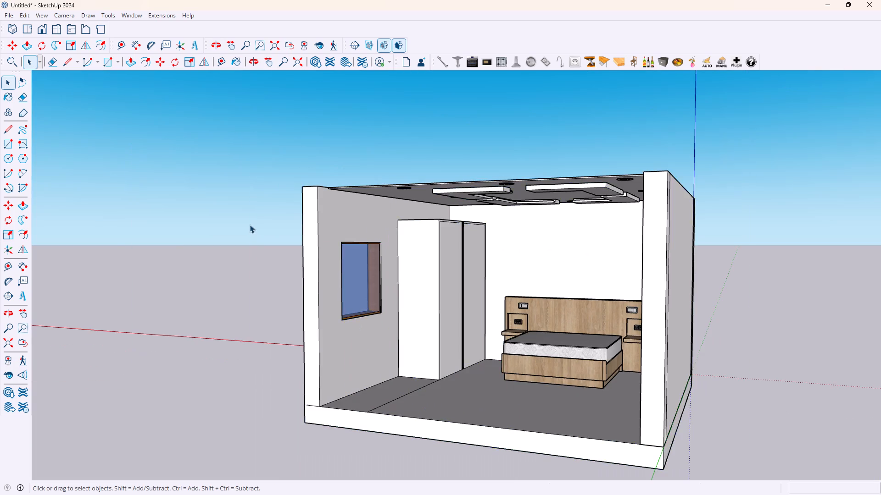
# Delete the short top-strip line segment between the outer edge nearest the back wall and its copied vertical line.
pyautogui.scroll(20, 557, 214)
pyautogui.scroll(5, 557, 214)
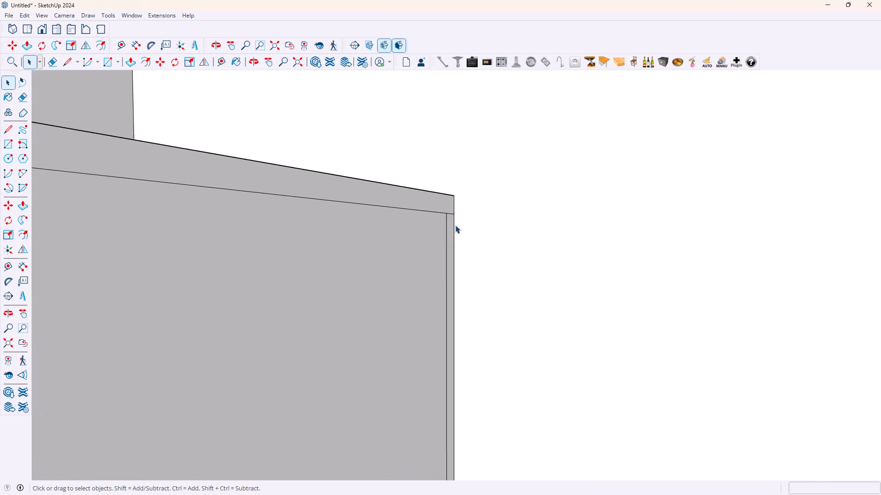
pyautogui.scroll(11, 455, 225)
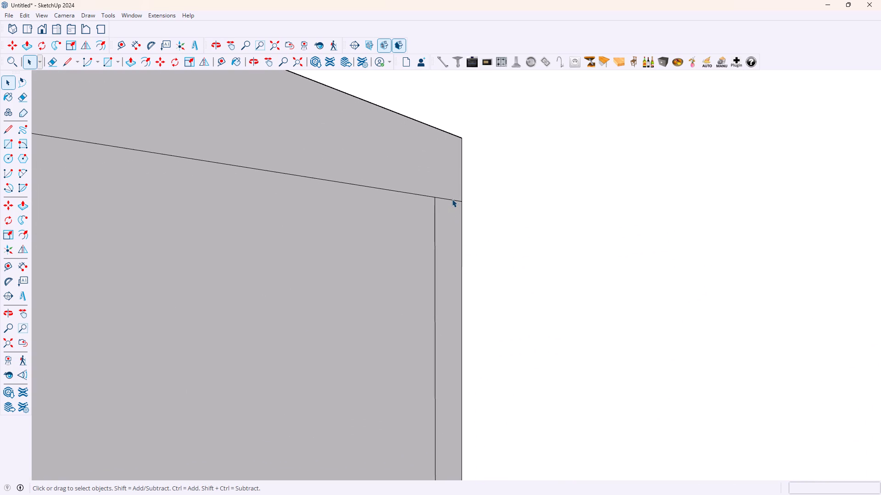
pyautogui.click(452, 200)
pyautogui.click(453, 201)
pyautogui.tripleClick(454, 202)
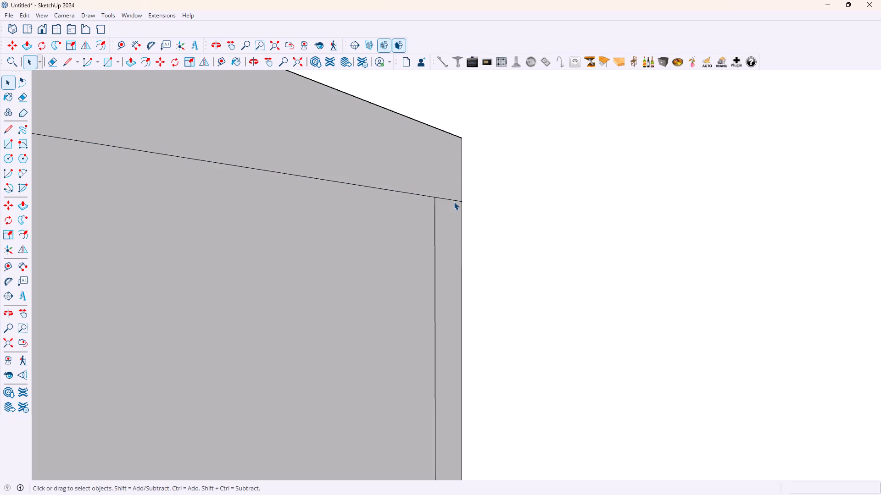
pyautogui.click(454, 202)
pyautogui.click(454, 202)
pyautogui.press('Delete')
# Examine the tall block's bordered side face from its top corner down to the floor, and leave group editing.
pyautogui.scroll(-13, 463, 204)
pyautogui.scroll(1, 492, 201)
pyautogui.scroll(-5, 491, 200)
pyautogui.scroll(1, 492, 199)
pyautogui.scroll(-4, 492, 199)
pyautogui.scroll(1, 497, 206)
pyautogui.scroll(-2, 497, 206)
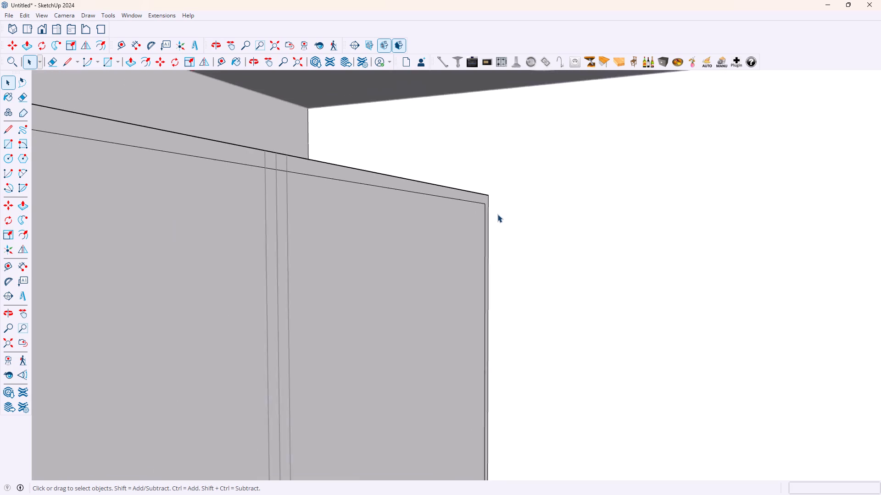
pyautogui.scroll(-3, 497, 214)
pyautogui.scroll(1, 501, 199)
pyautogui.scroll(-13, 502, 199)
pyautogui.scroll(5, 529, 258)
pyautogui.scroll(1, 496, 438)
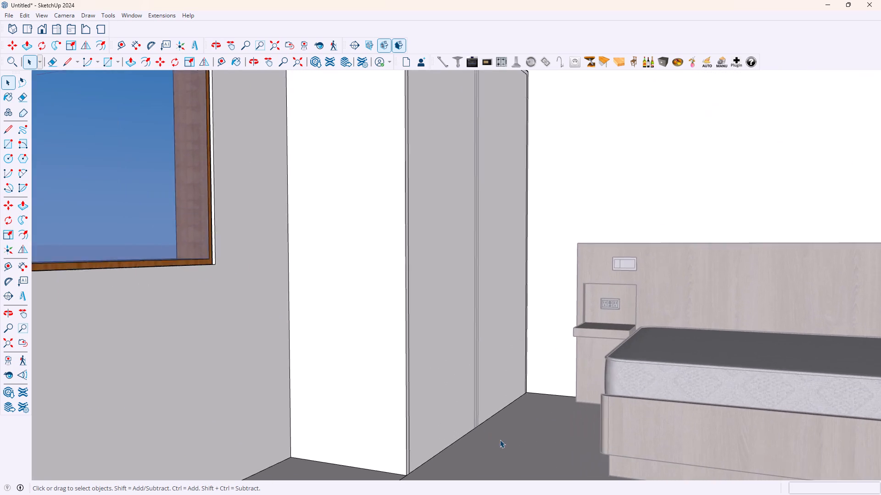
pyautogui.scroll(4, 500, 440)
pyautogui.scroll(-18, 509, 379)
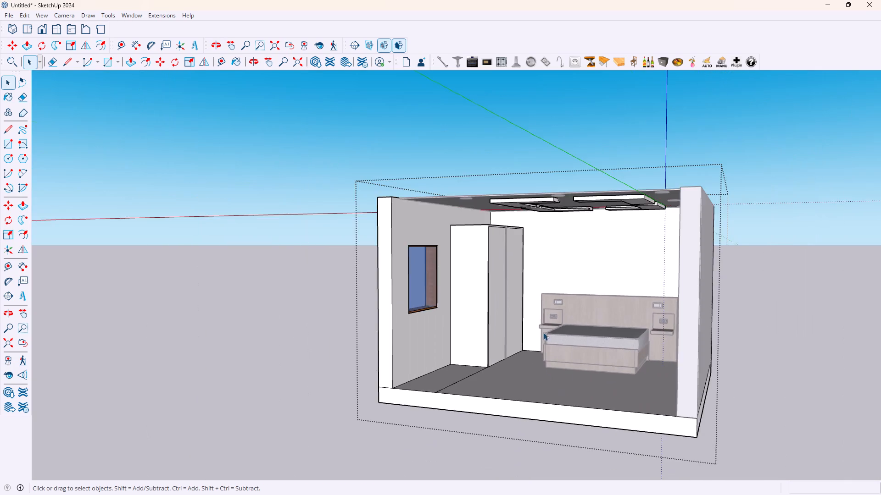
pyautogui.scroll(-2, 543, 332)
pyautogui.click(716, 262)
pyautogui.press('space')
pyautogui.scroll(5, 499, 343)
pyautogui.scroll(5, 597, 282)
pyautogui.moveTo(580, 290); pyautogui.dragTo(513, 295, button='middle')
pyautogui.scroll(5, 524, 291)
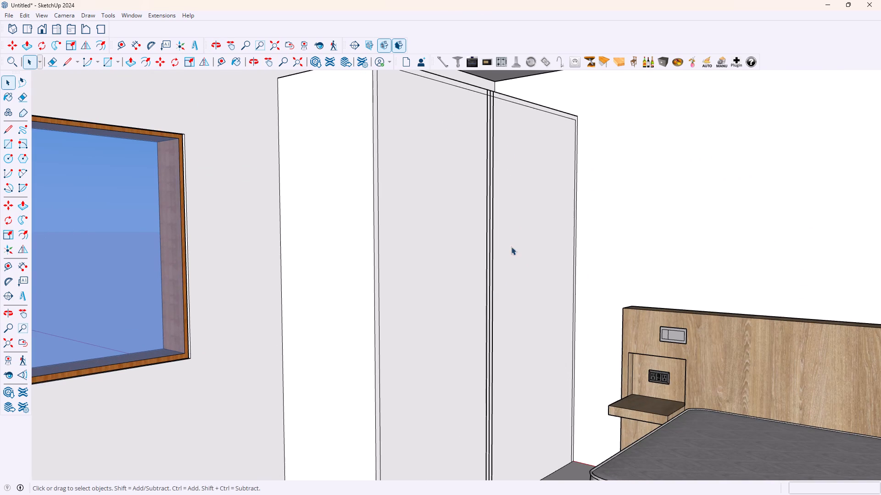
# Insert the first ready-made hardware component, a slim handle, on the ground outside the room on the window side.
pyautogui.click(446, 64)
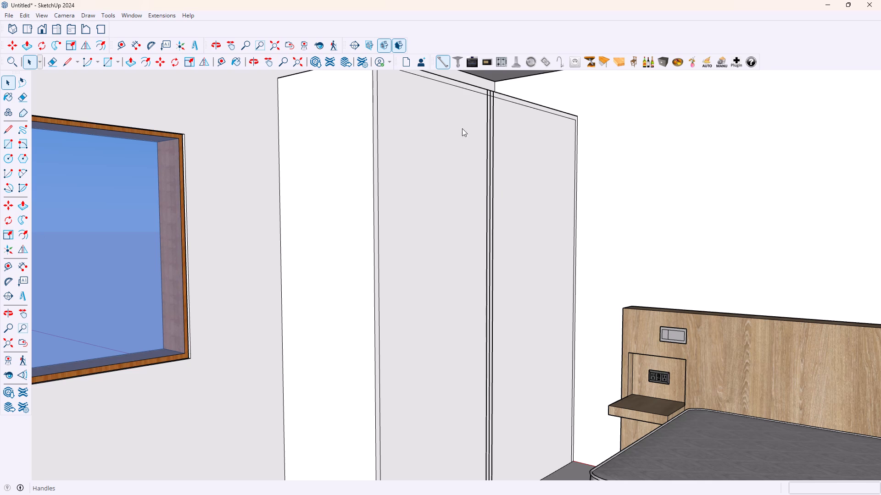
pyautogui.click(441, 60)
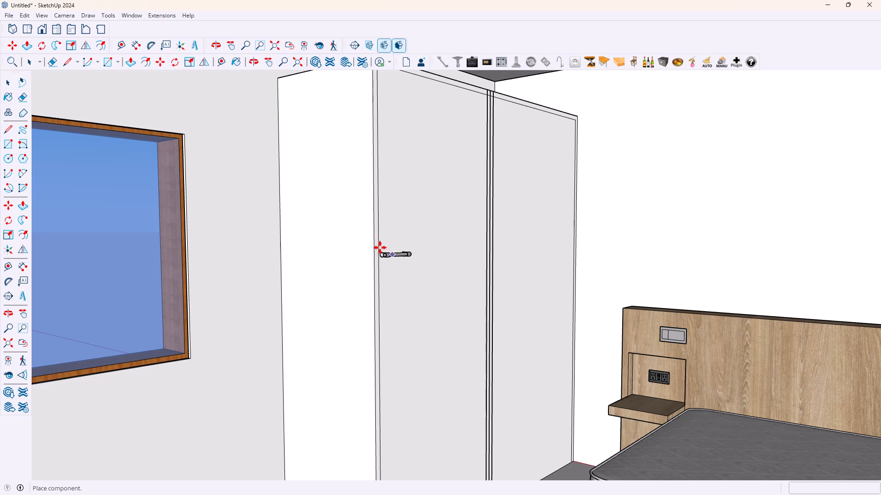
pyautogui.scroll(-9, 366, 217)
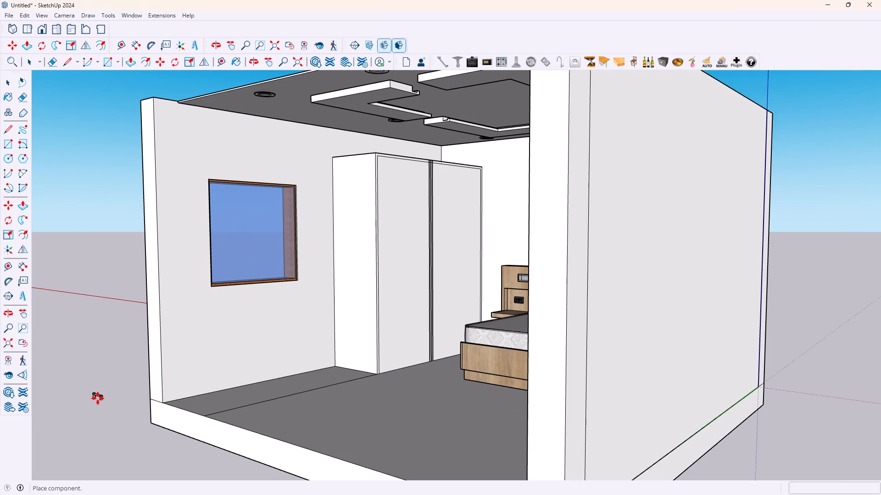
pyautogui.click(98, 399)
pyautogui.scroll(4, 89, 405)
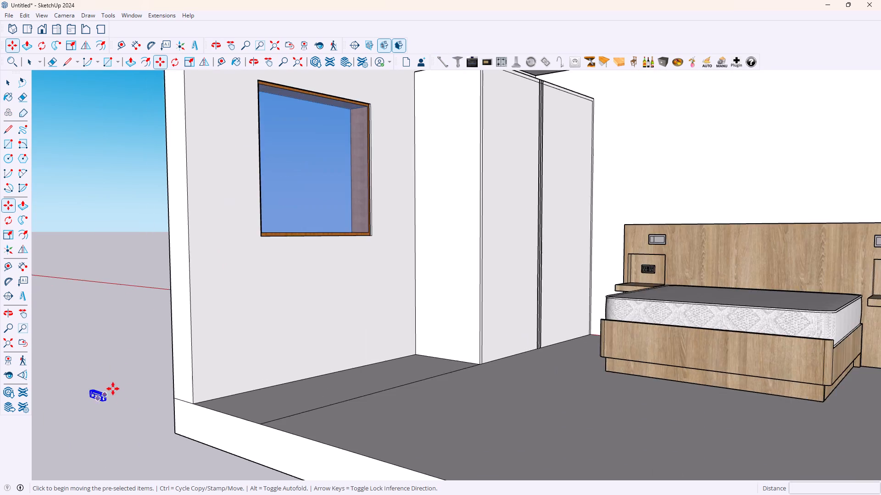
# Rotate the slim handle outside the room 90 degrees about its lower end so that it stands upright.
pyautogui.scroll(12, 113, 389)
pyautogui.moveTo(93, 390); pyautogui.dragTo(170, 396, button='middle')
pyautogui.scroll(1, 175, 395)
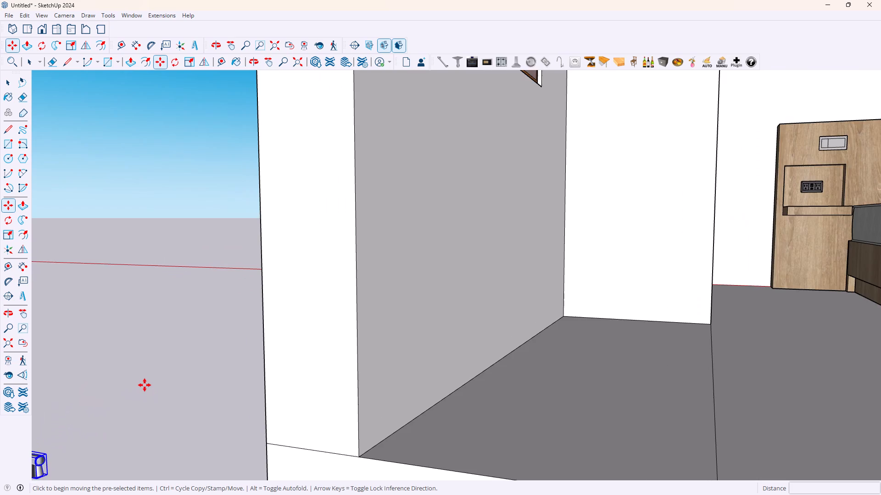
pyautogui.scroll(-10, 145, 385)
pyautogui.press('m')
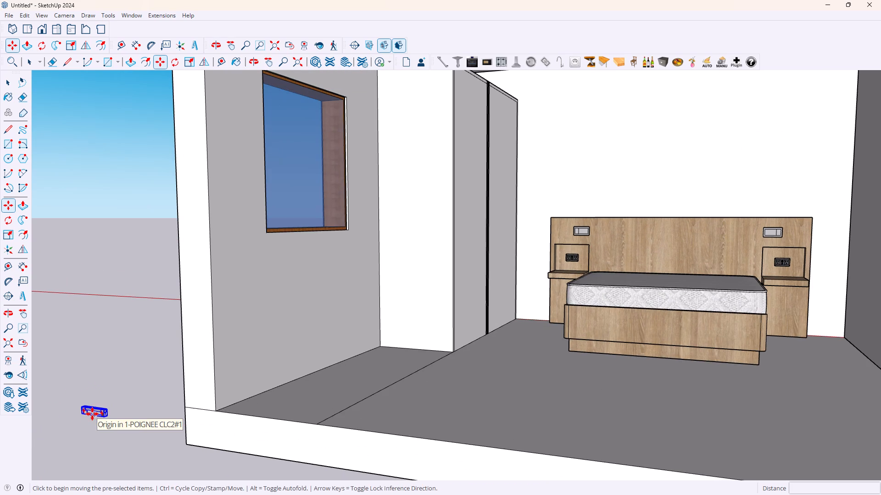
pyautogui.press('q')
pyautogui.scroll(15, 88, 422)
pyautogui.moveTo(88, 423); pyautogui.dragTo(92, 422, button='middle')
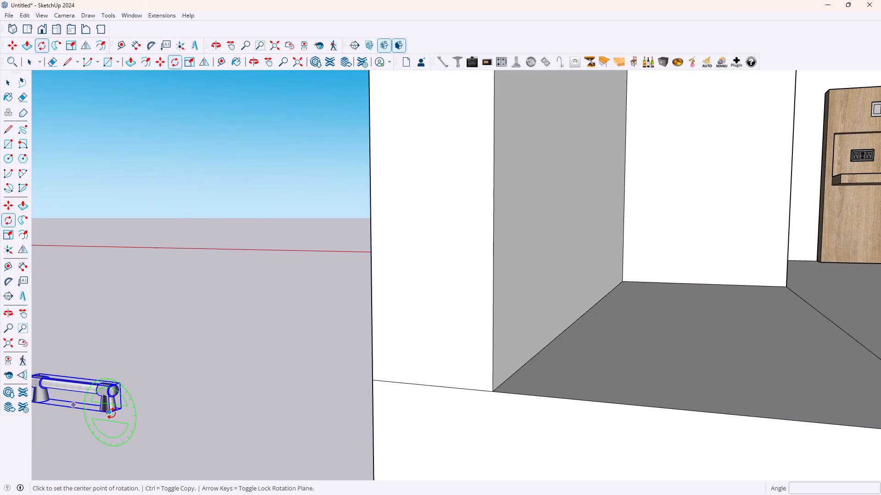
pyautogui.click(110, 413)
pyautogui.scroll(-6, 83, 411)
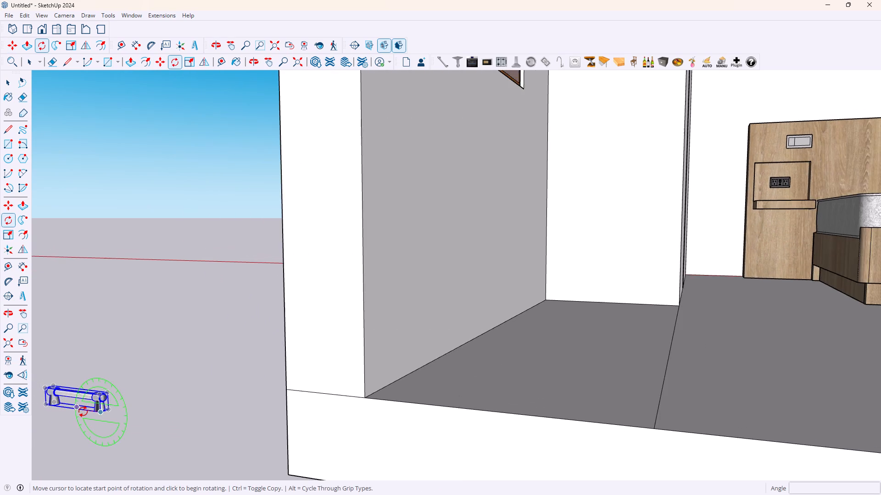
pyautogui.scroll(3, 74, 415)
pyautogui.click(39, 401)
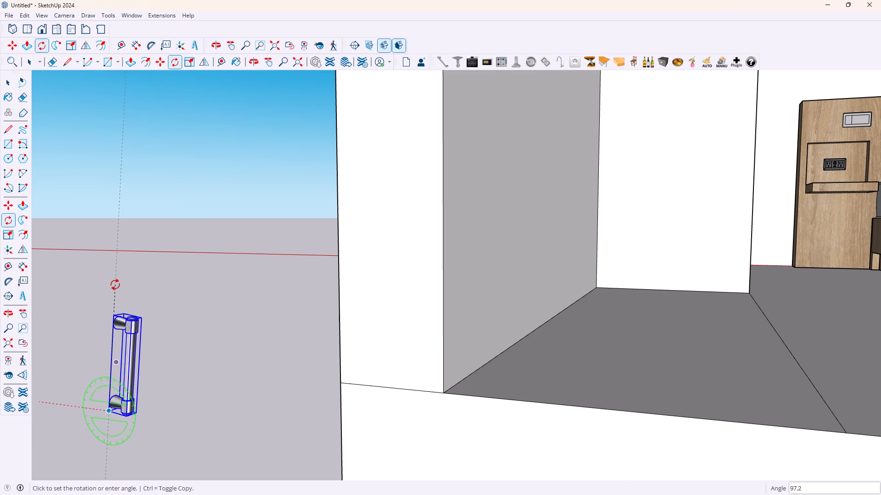
pyautogui.write('90')
pyautogui.press('Return')
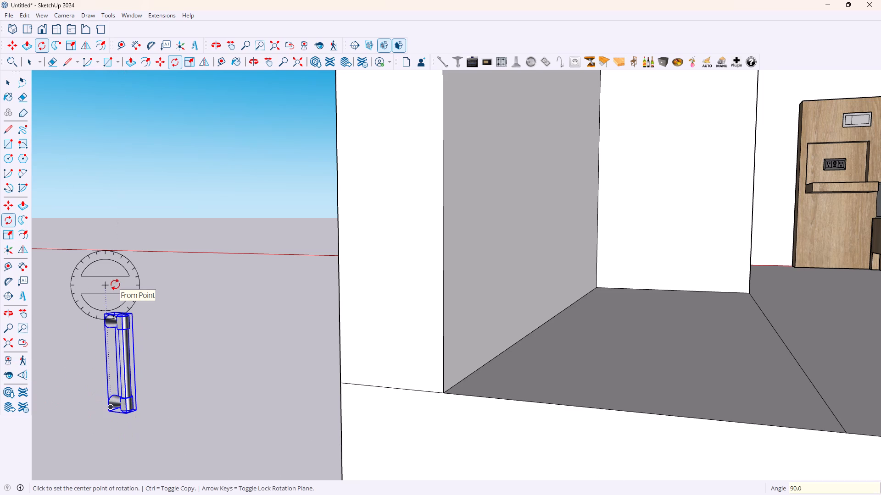
pyautogui.press('space')
# Move the upright handle by its bottom corner about 10' 7" onto the wardrobe's nearer door panel, beside the central division.
pyautogui.scroll(4, 95, 388)
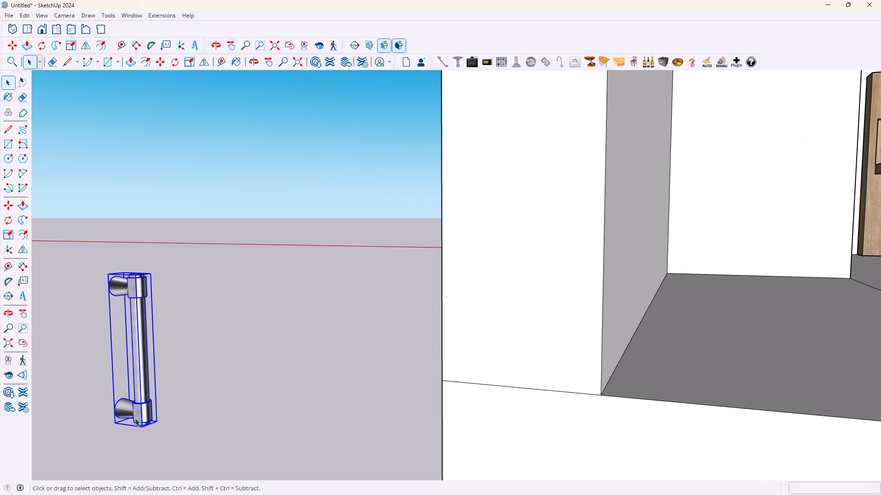
pyautogui.press('m')
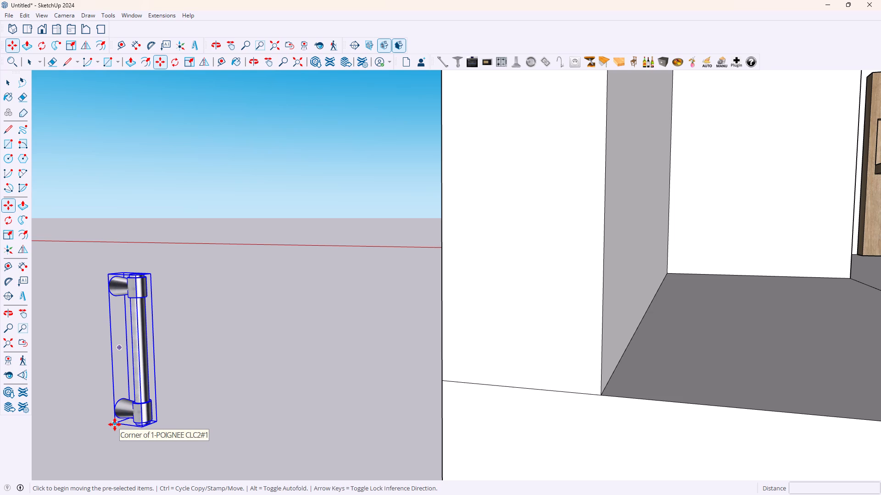
pyautogui.click(115, 424)
pyautogui.scroll(-20, 338, 160)
pyautogui.scroll(-6, 338, 160)
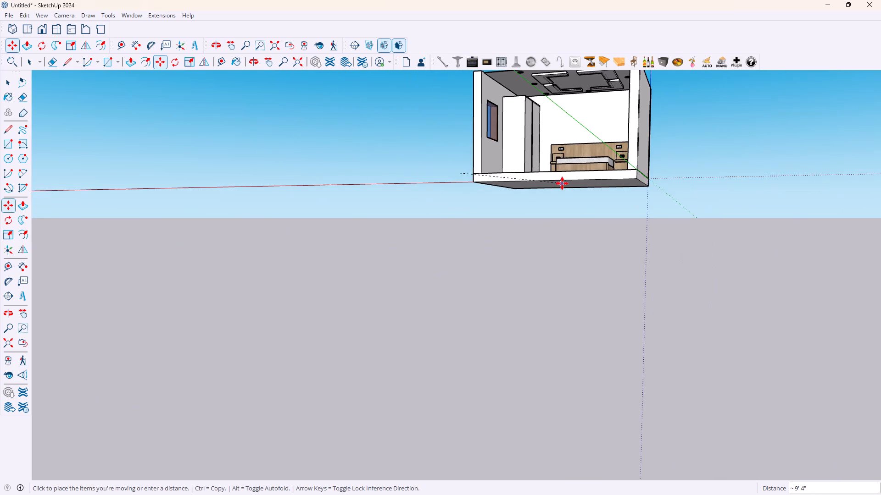
pyautogui.scroll(15, 562, 132)
pyautogui.middleClick(538, 122)
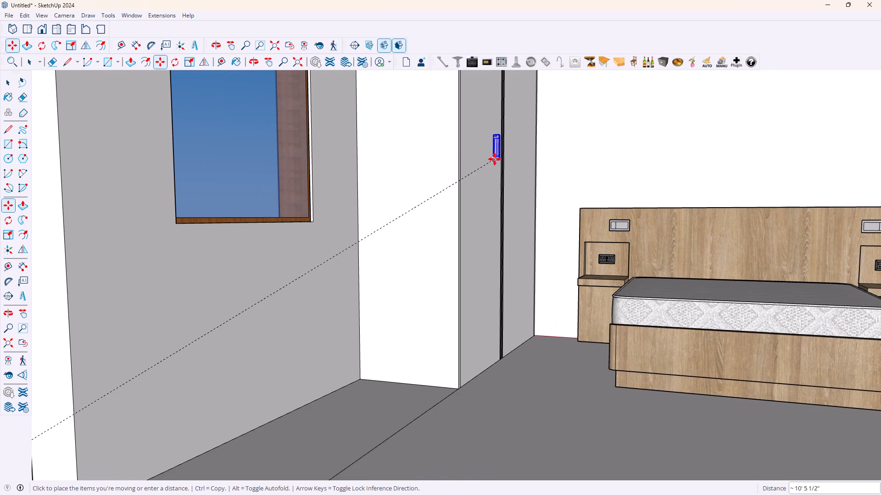
pyautogui.scroll(4, 500, 158)
pyautogui.moveTo(500, 166); pyautogui.dragTo(344, 170, button='middle')
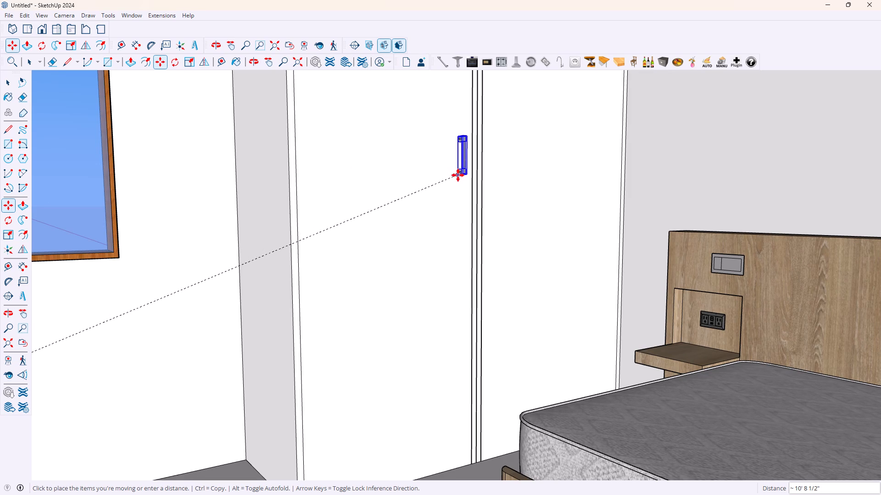
pyautogui.moveTo(458, 176); pyautogui.dragTo(458, 188, button='middle')
pyautogui.scroll(-5, 448, 145)
pyautogui.scroll(2, 446, 143)
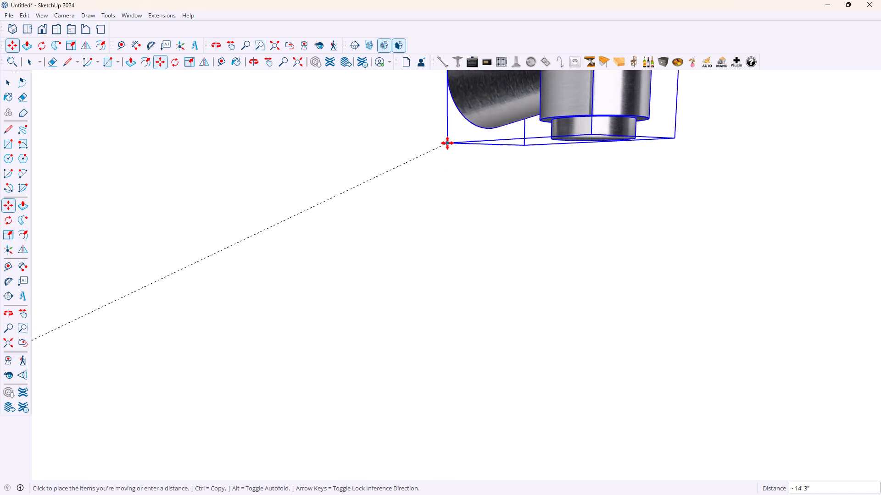
pyautogui.scroll(1, 447, 143)
pyautogui.click(9, 341)
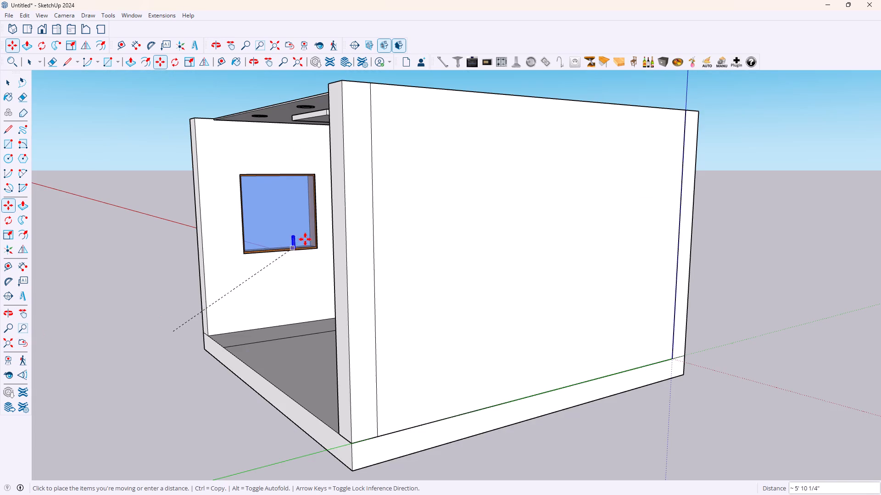
pyautogui.moveTo(307, 239); pyautogui.dragTo(412, 221, button='middle')
pyautogui.scroll(1, 413, 222)
pyautogui.scroll(4, 363, 230)
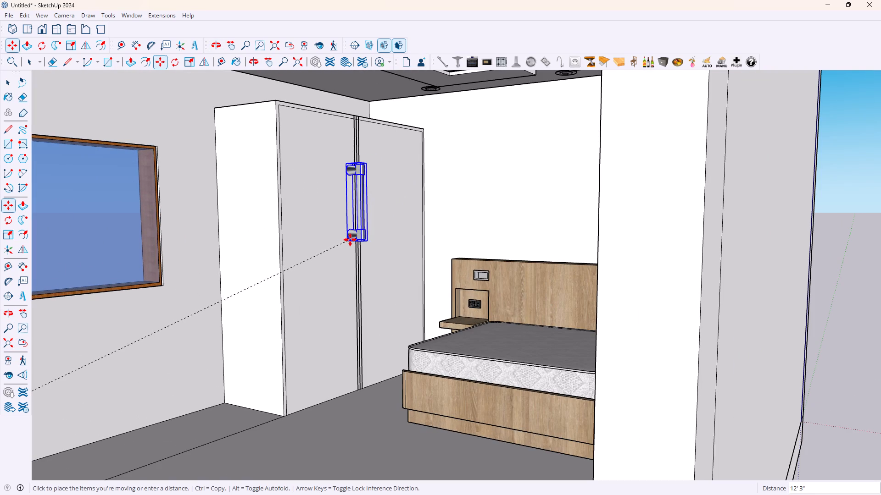
pyautogui.scroll(6, 350, 240)
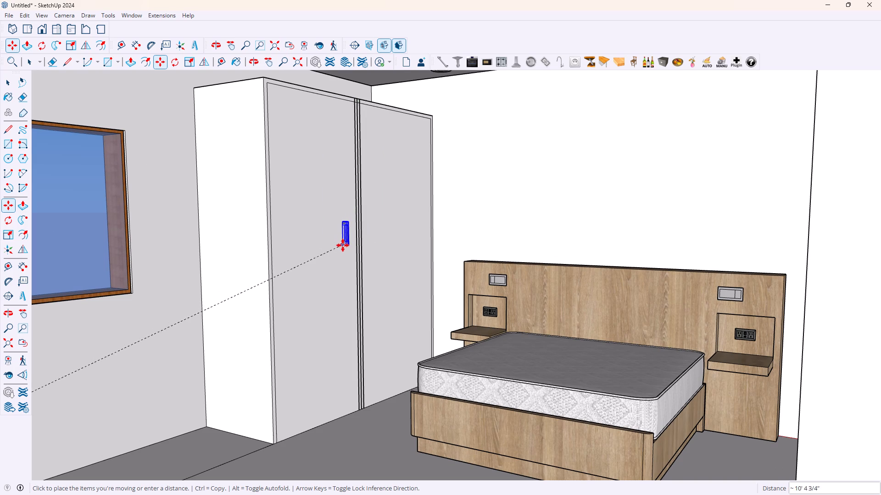
pyautogui.scroll(3, 346, 235)
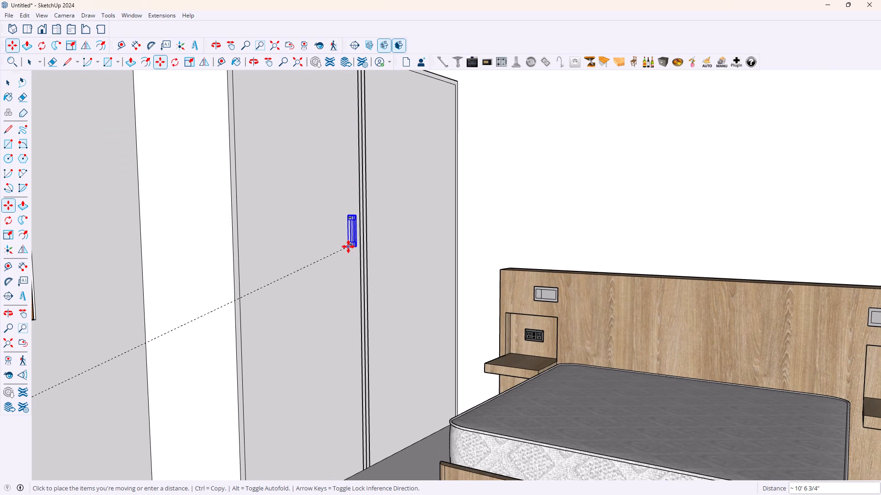
pyautogui.click(350, 246)
# Copy the handle about 8" straight across the central division onto the wardrobe door panel nearest the bed's back wall.
pyautogui.scroll(3, 367, 236)
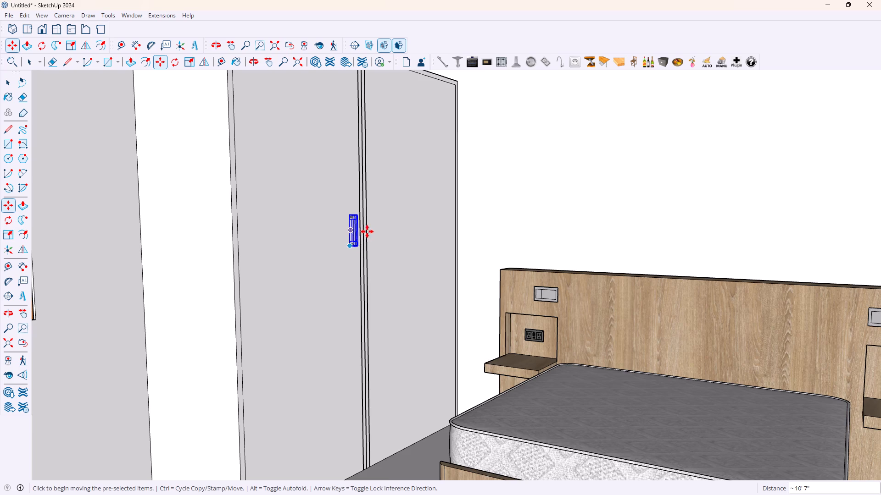
pyautogui.scroll(6, 367, 231)
pyautogui.moveTo(388, 229); pyautogui.dragTo(315, 231, button='middle')
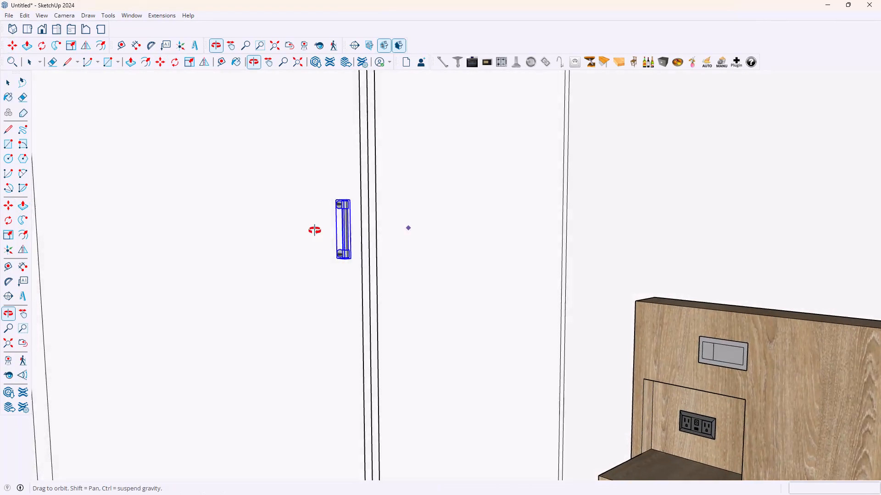
pyautogui.moveTo(315, 231); pyautogui.dragTo(286, 230, button='middle')
pyautogui.scroll(3, 394, 208)
pyautogui.scroll(1, 432, 212)
pyautogui.moveTo(432, 214); pyautogui.dragTo(370, 215, button='middle')
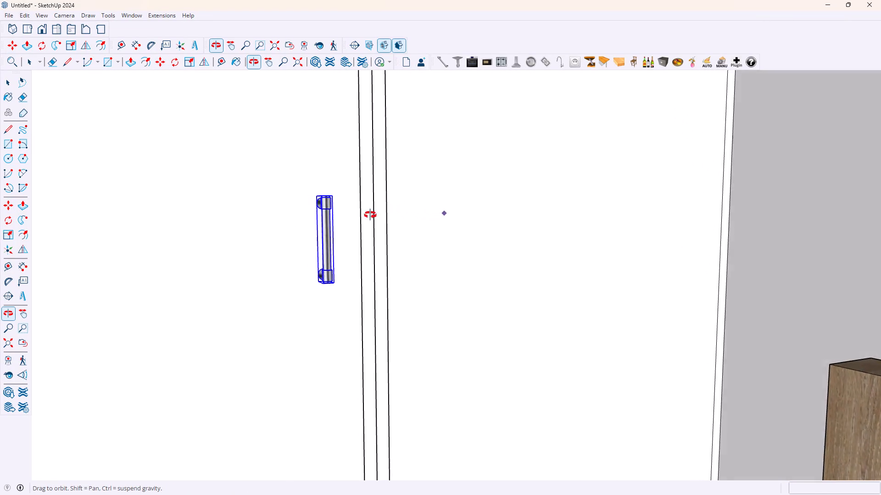
pyautogui.moveTo(370, 215); pyautogui.dragTo(335, 215, button='middle')
pyautogui.scroll(3, 396, 212)
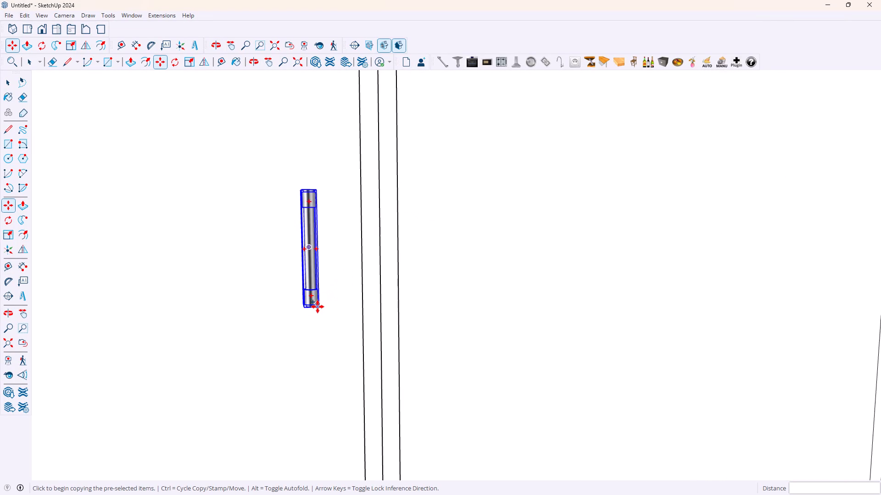
pyautogui.click(318, 307)
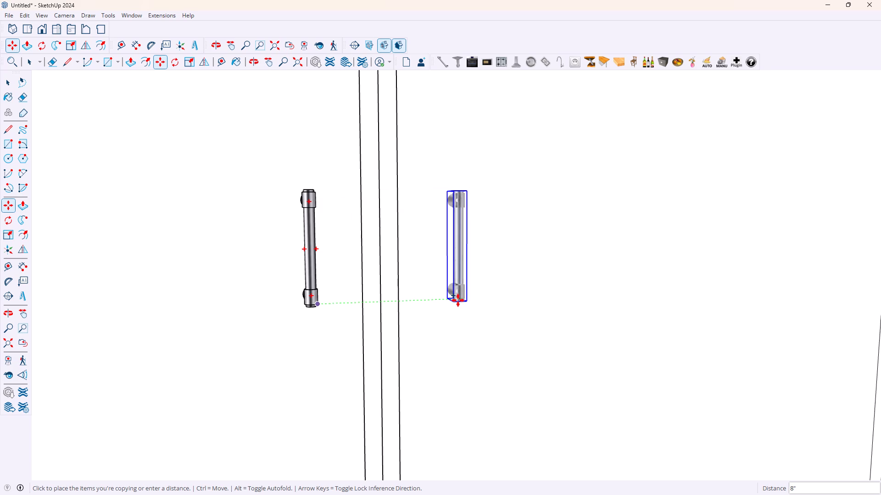
pyautogui.click(458, 300)
pyautogui.moveTo(457, 297); pyautogui.dragTo(417, 286, button='middle')
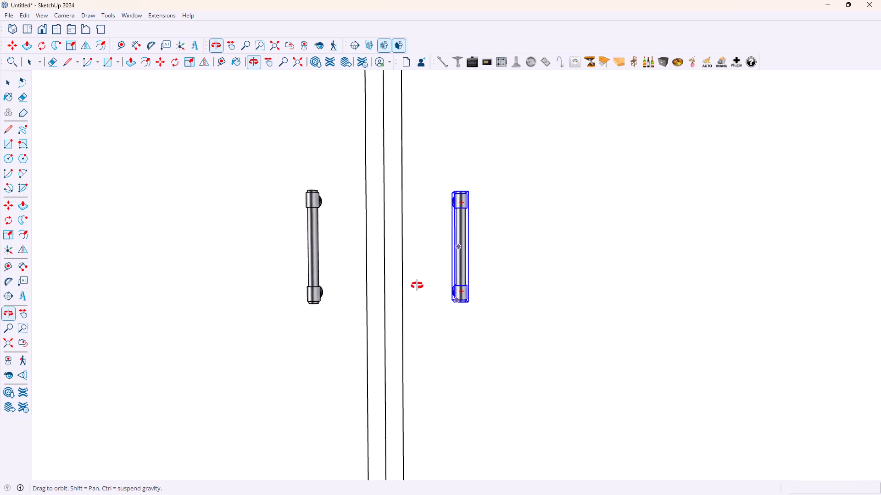
pyautogui.moveTo(417, 286); pyautogui.dragTo(439, 253, button='middle')
pyautogui.scroll(-6, 443, 254)
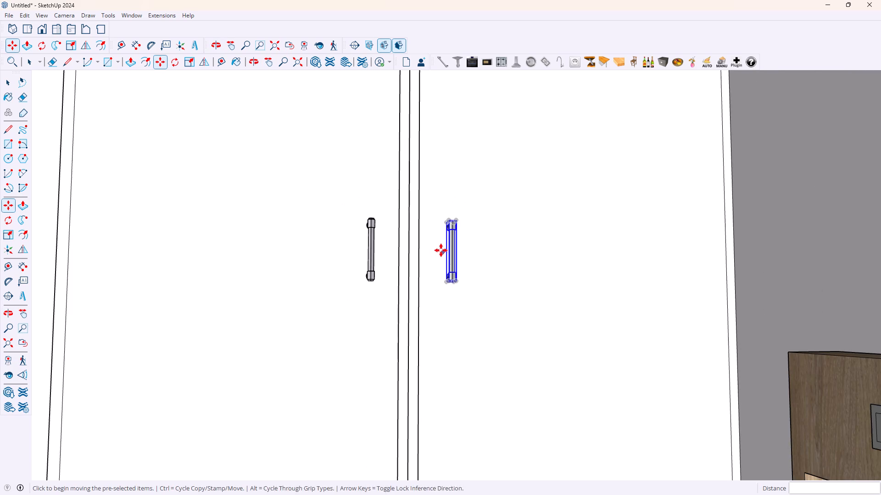
pyautogui.moveTo(309, 282); pyautogui.dragTo(578, 306, button='middle')
pyautogui.press('space')
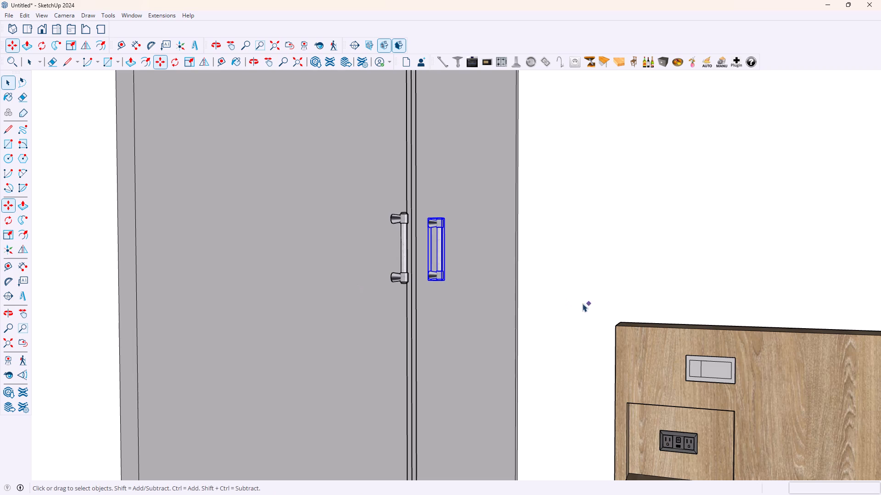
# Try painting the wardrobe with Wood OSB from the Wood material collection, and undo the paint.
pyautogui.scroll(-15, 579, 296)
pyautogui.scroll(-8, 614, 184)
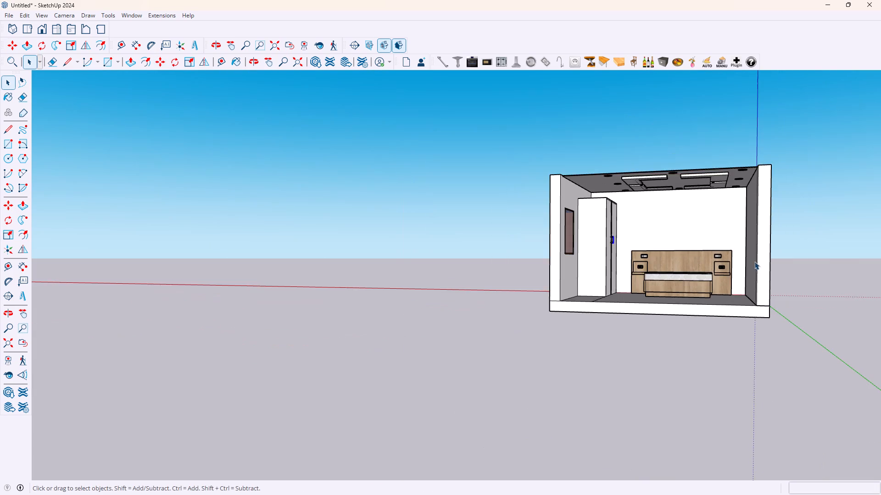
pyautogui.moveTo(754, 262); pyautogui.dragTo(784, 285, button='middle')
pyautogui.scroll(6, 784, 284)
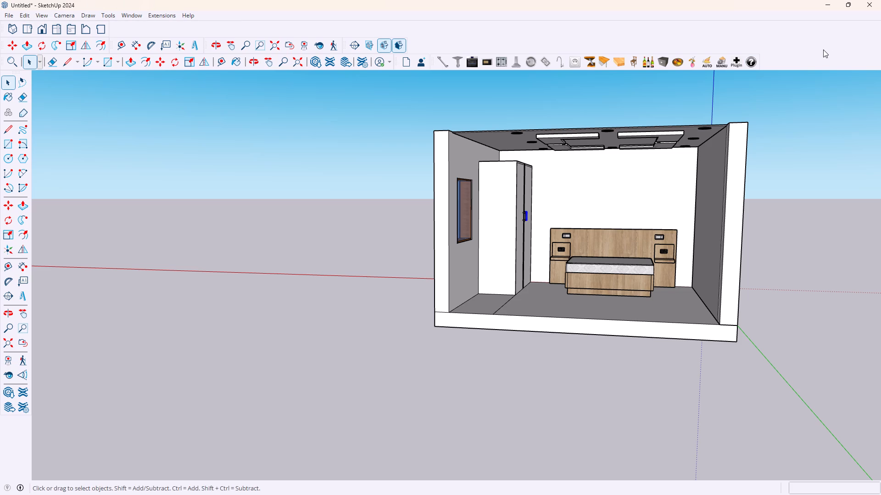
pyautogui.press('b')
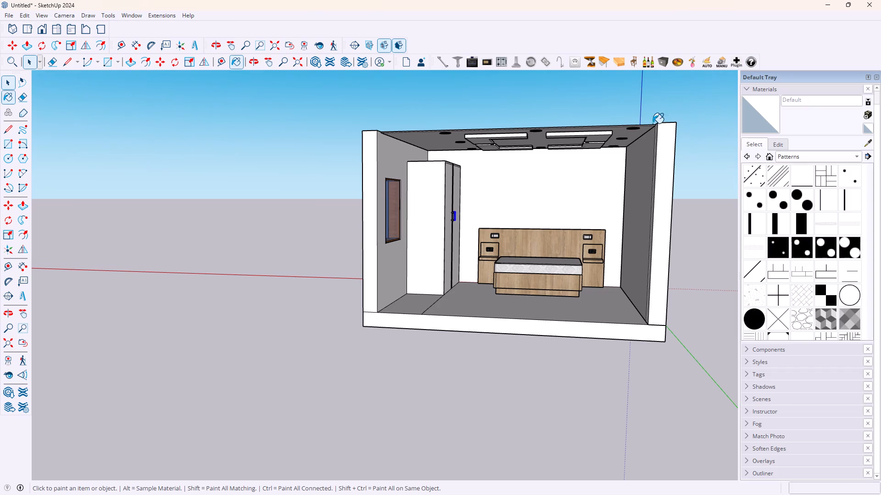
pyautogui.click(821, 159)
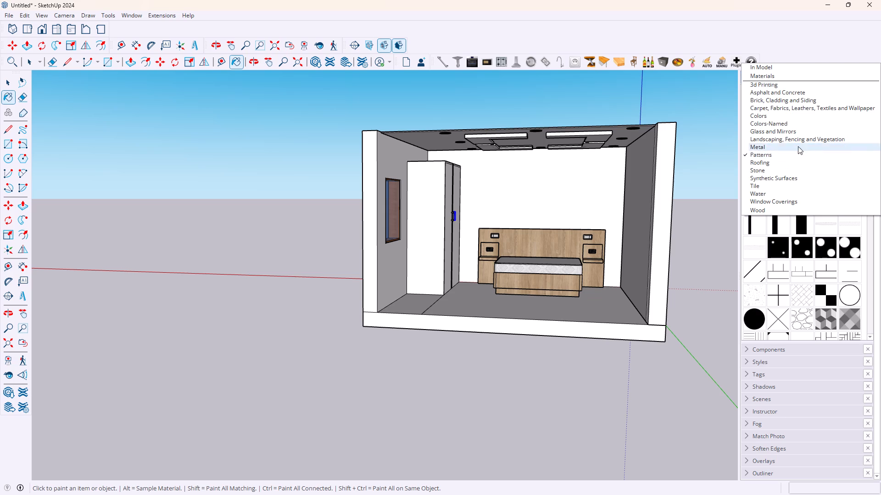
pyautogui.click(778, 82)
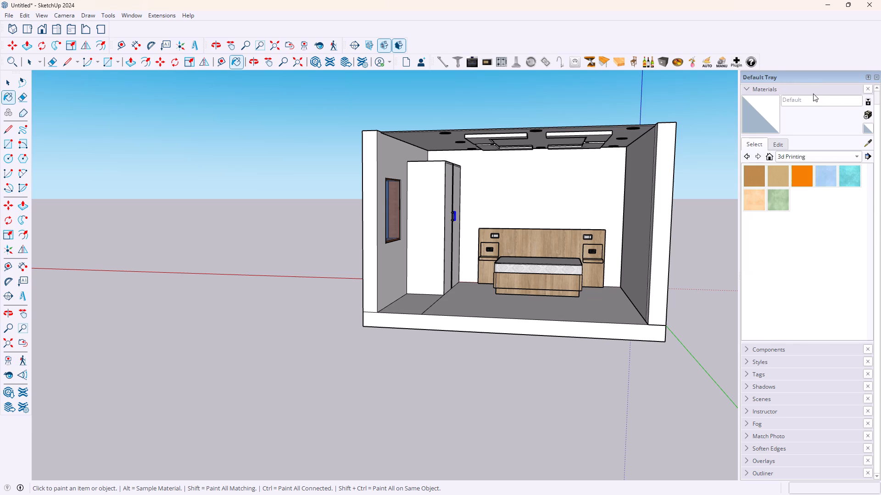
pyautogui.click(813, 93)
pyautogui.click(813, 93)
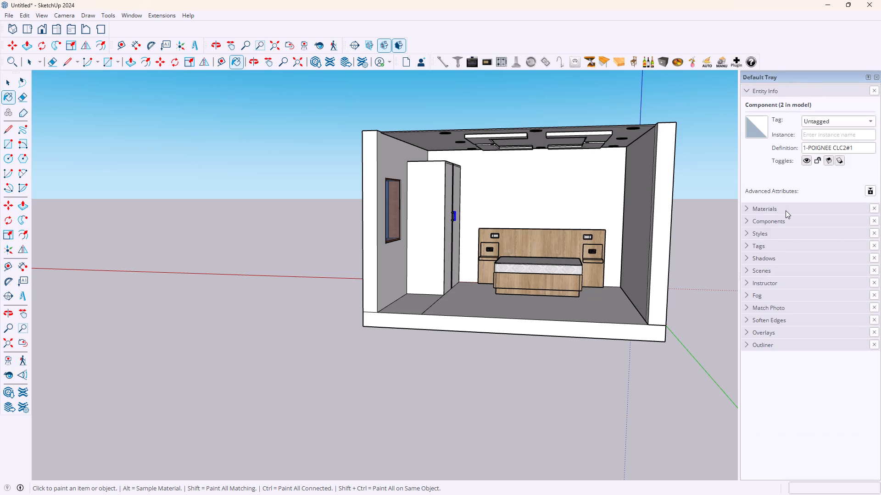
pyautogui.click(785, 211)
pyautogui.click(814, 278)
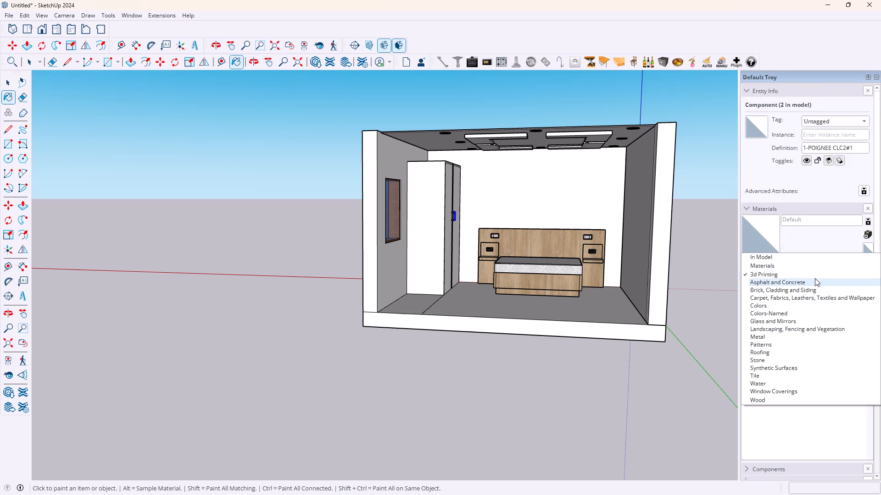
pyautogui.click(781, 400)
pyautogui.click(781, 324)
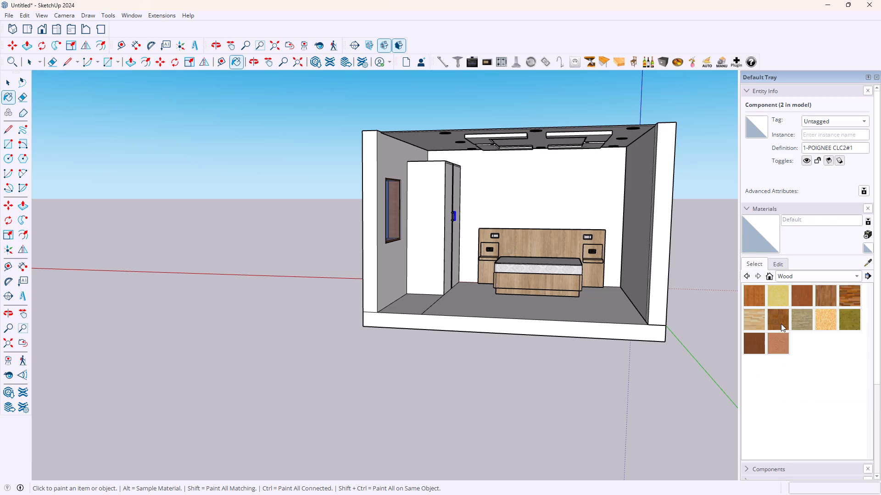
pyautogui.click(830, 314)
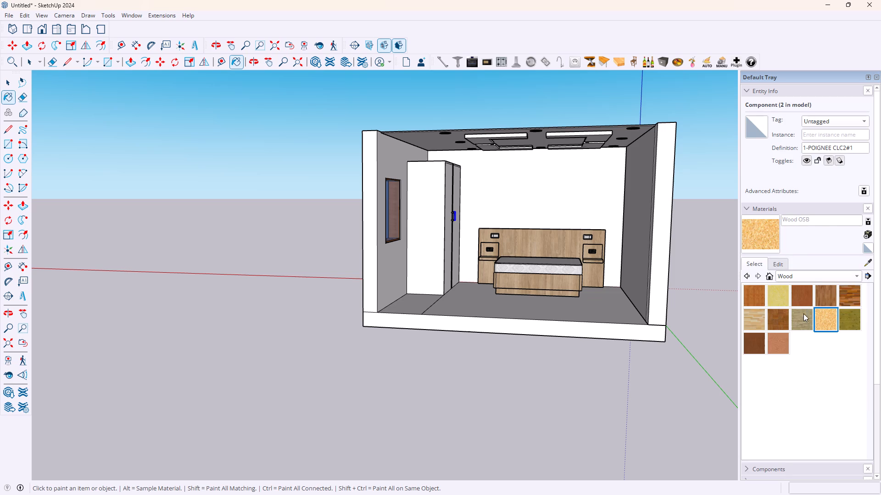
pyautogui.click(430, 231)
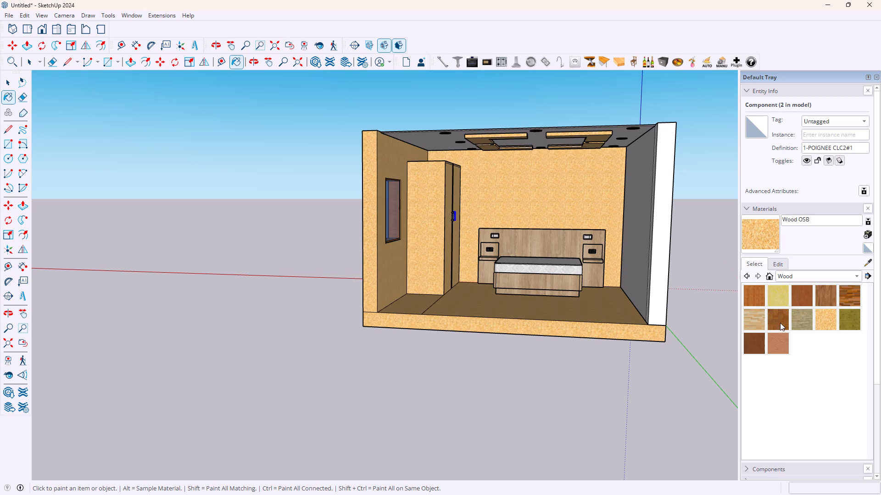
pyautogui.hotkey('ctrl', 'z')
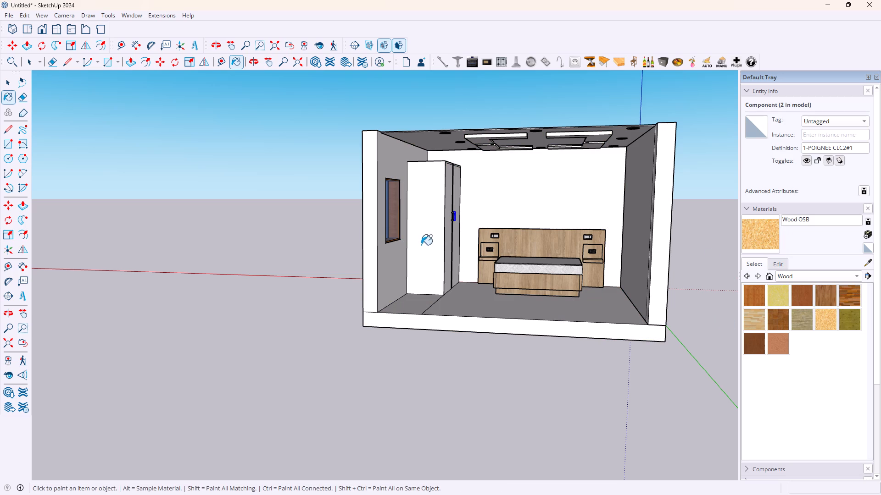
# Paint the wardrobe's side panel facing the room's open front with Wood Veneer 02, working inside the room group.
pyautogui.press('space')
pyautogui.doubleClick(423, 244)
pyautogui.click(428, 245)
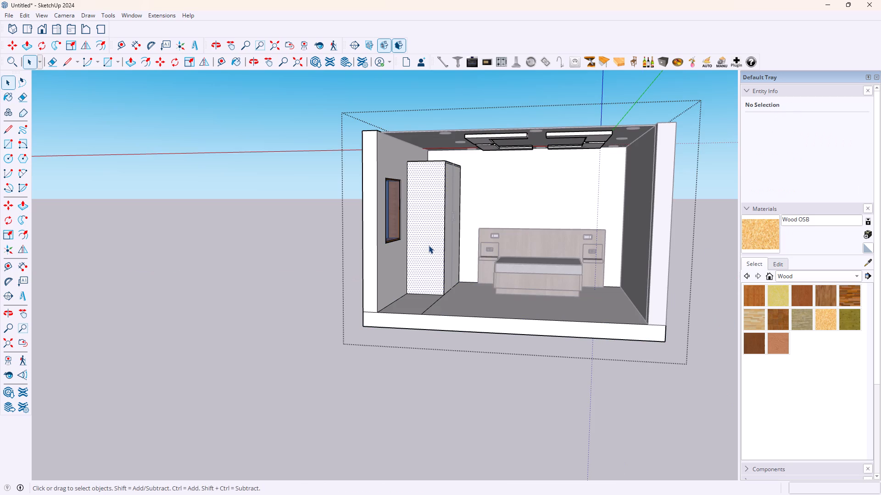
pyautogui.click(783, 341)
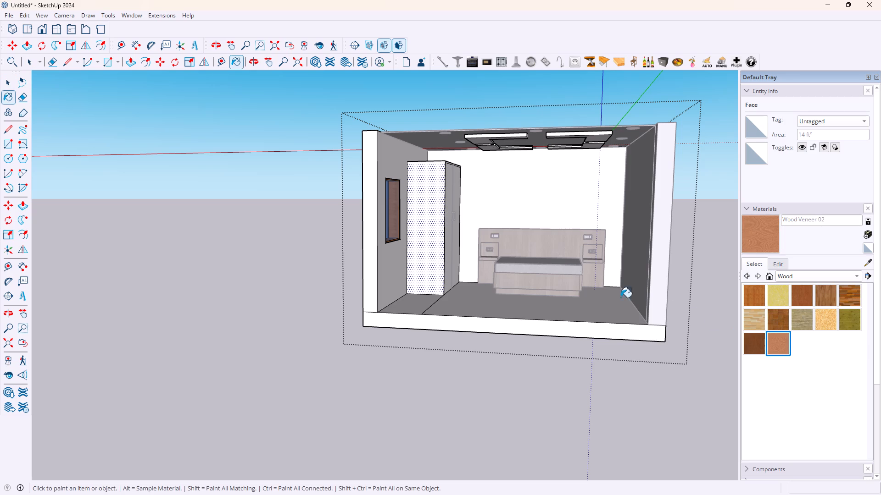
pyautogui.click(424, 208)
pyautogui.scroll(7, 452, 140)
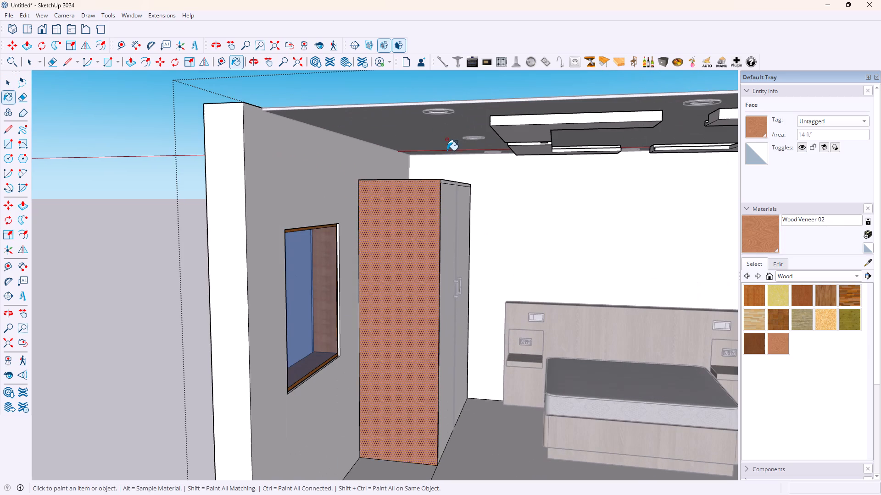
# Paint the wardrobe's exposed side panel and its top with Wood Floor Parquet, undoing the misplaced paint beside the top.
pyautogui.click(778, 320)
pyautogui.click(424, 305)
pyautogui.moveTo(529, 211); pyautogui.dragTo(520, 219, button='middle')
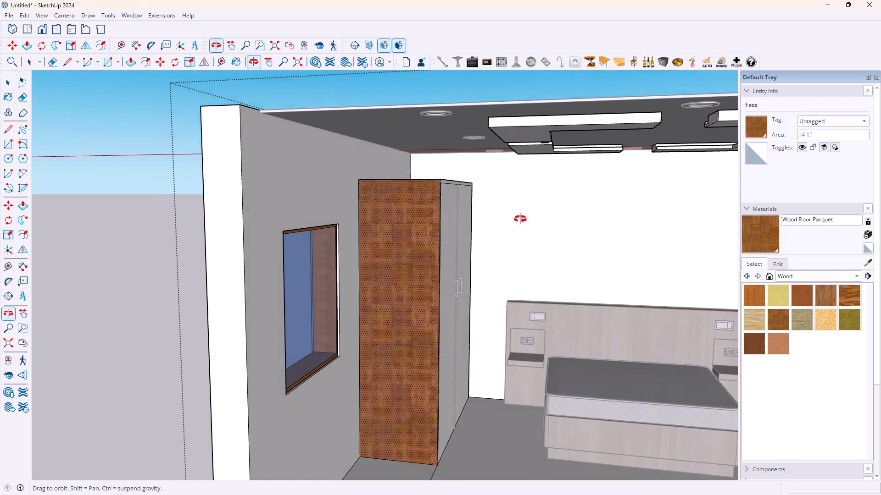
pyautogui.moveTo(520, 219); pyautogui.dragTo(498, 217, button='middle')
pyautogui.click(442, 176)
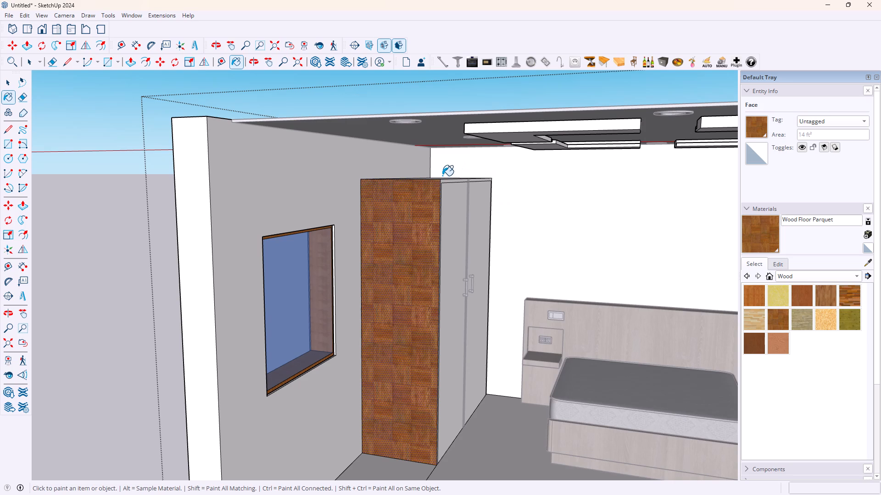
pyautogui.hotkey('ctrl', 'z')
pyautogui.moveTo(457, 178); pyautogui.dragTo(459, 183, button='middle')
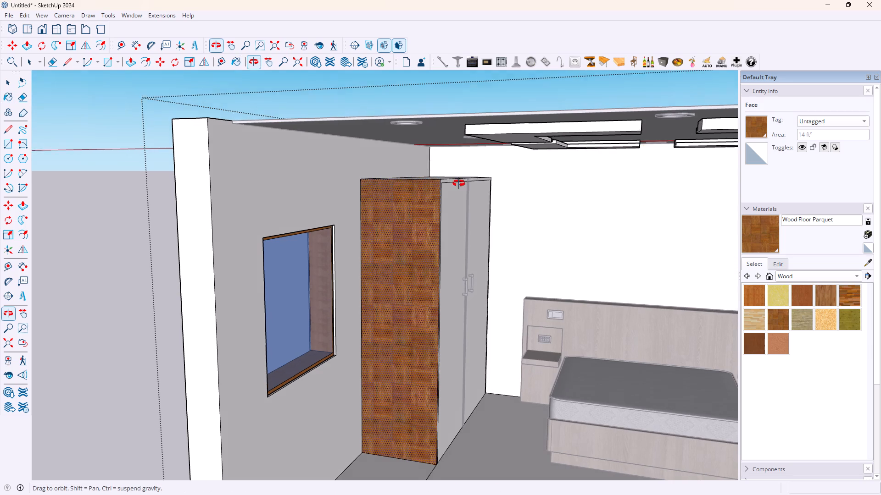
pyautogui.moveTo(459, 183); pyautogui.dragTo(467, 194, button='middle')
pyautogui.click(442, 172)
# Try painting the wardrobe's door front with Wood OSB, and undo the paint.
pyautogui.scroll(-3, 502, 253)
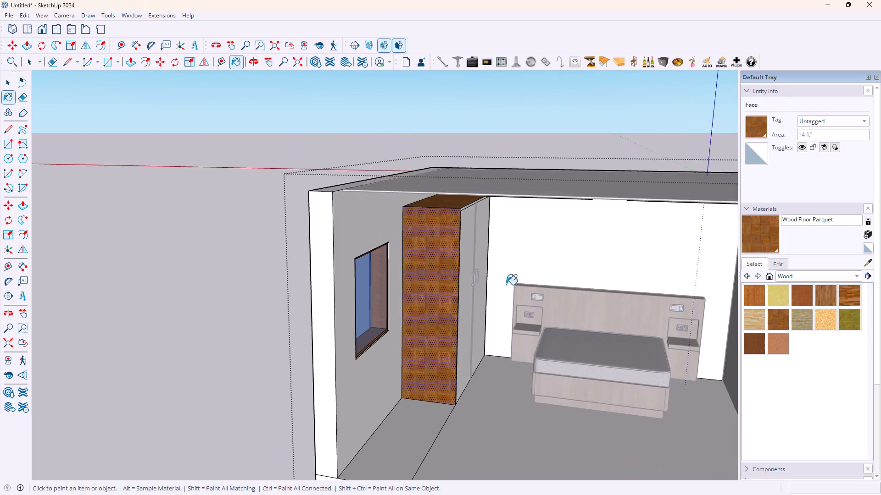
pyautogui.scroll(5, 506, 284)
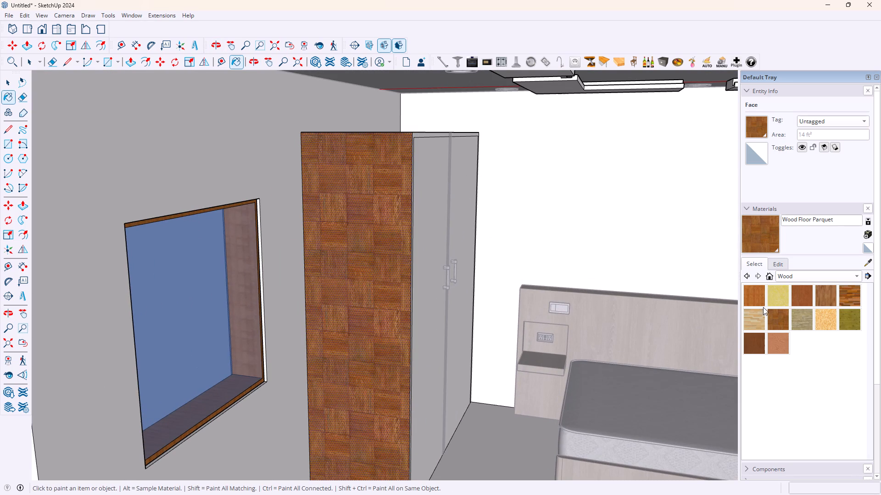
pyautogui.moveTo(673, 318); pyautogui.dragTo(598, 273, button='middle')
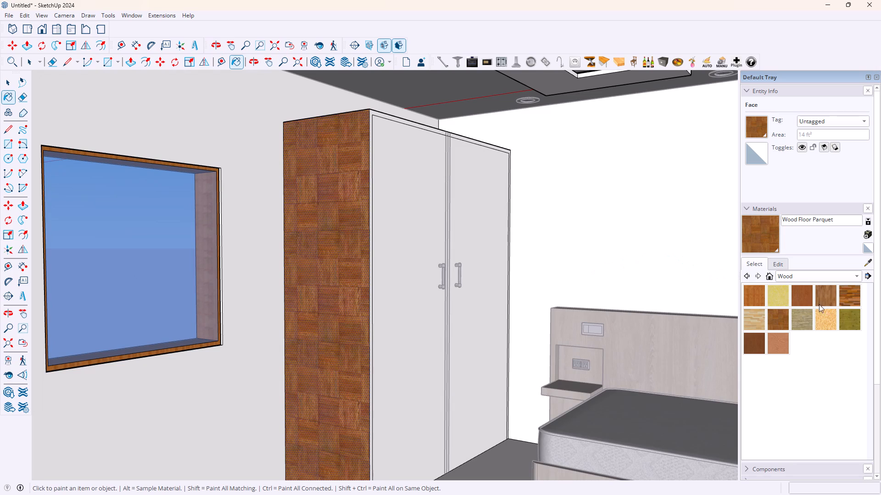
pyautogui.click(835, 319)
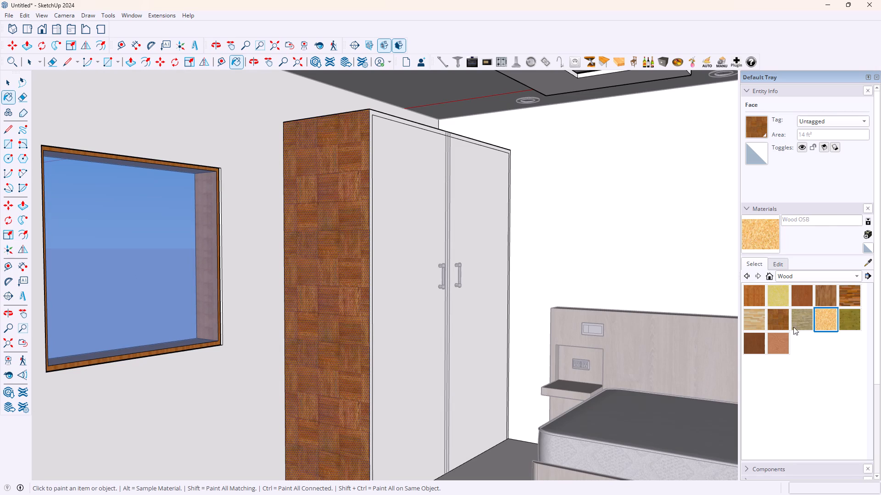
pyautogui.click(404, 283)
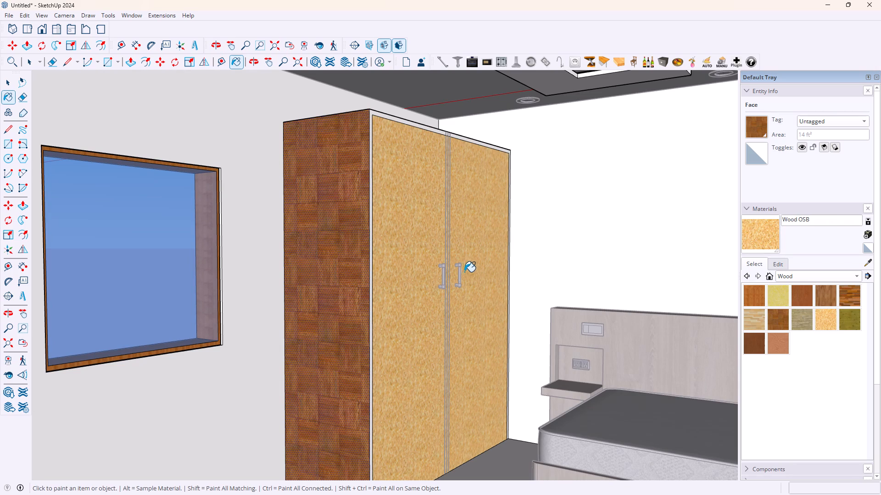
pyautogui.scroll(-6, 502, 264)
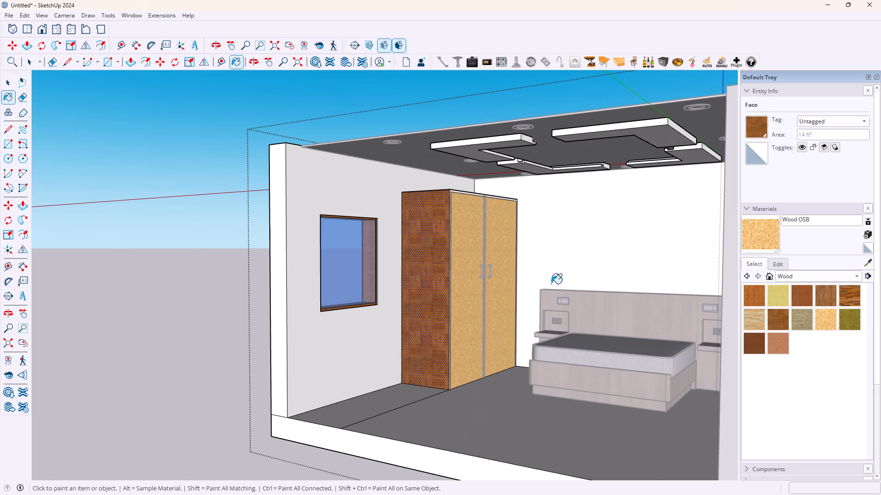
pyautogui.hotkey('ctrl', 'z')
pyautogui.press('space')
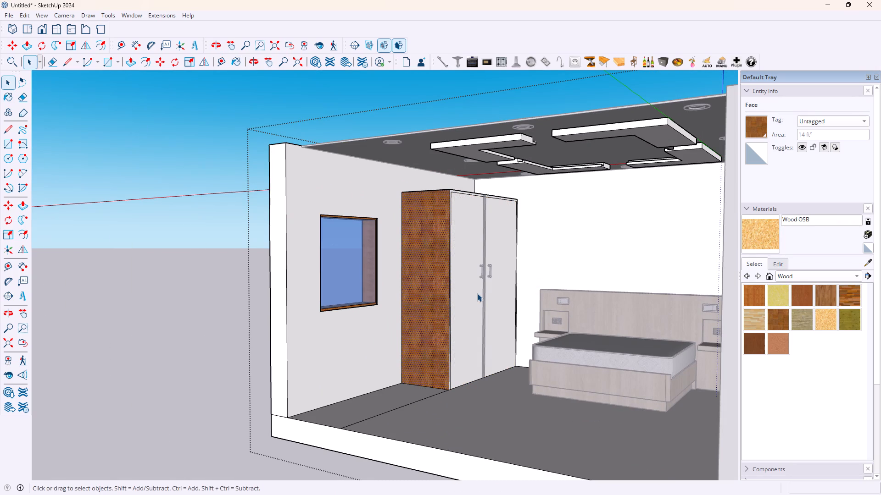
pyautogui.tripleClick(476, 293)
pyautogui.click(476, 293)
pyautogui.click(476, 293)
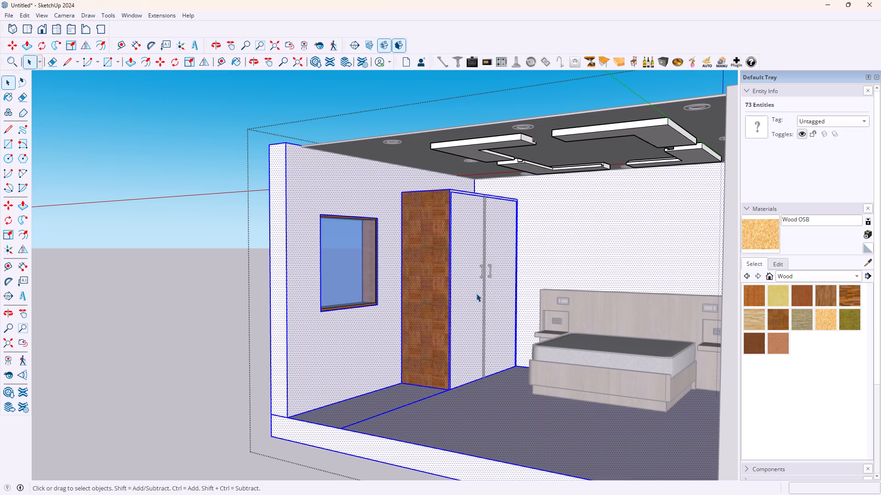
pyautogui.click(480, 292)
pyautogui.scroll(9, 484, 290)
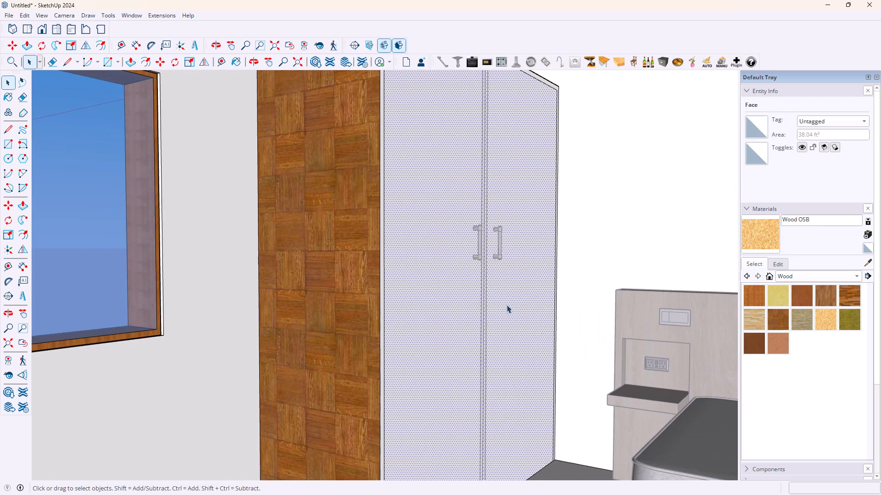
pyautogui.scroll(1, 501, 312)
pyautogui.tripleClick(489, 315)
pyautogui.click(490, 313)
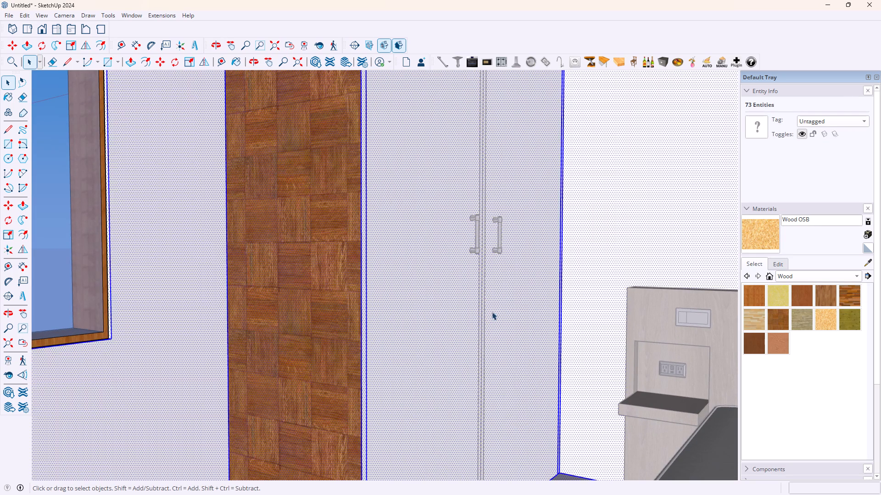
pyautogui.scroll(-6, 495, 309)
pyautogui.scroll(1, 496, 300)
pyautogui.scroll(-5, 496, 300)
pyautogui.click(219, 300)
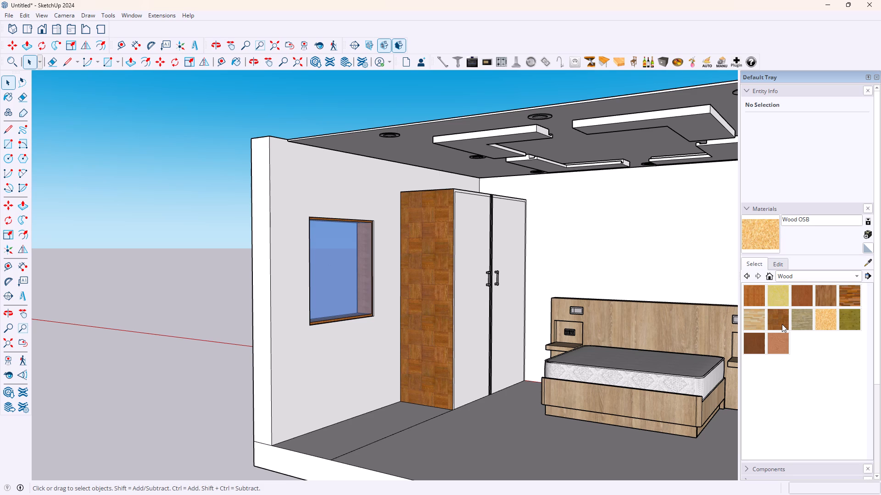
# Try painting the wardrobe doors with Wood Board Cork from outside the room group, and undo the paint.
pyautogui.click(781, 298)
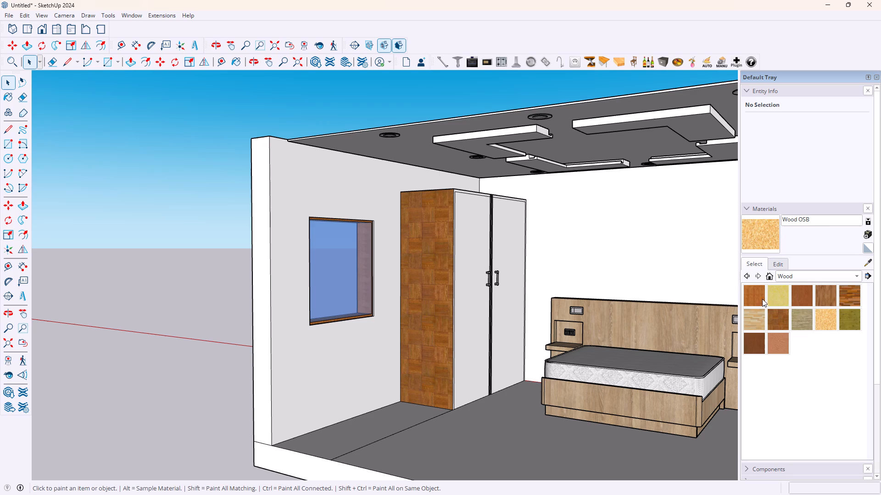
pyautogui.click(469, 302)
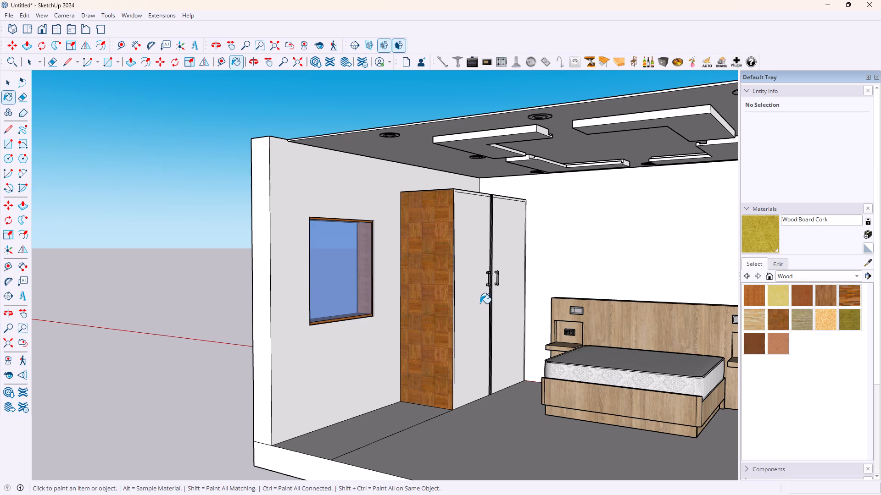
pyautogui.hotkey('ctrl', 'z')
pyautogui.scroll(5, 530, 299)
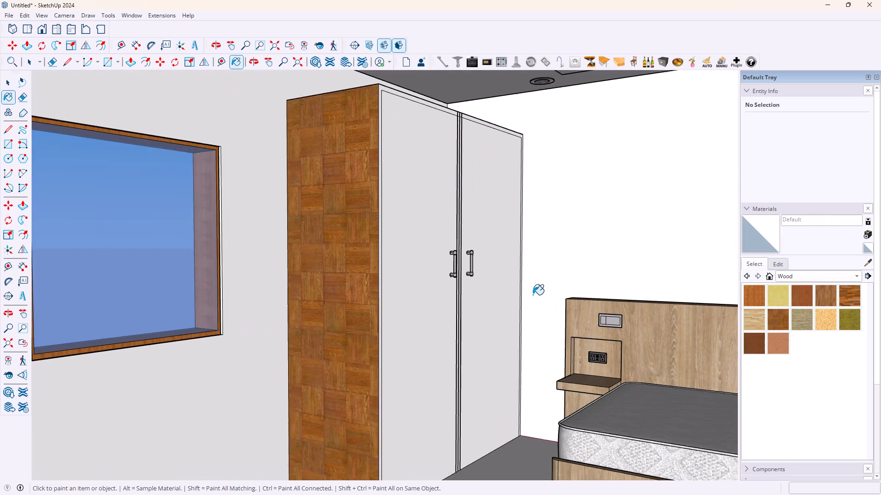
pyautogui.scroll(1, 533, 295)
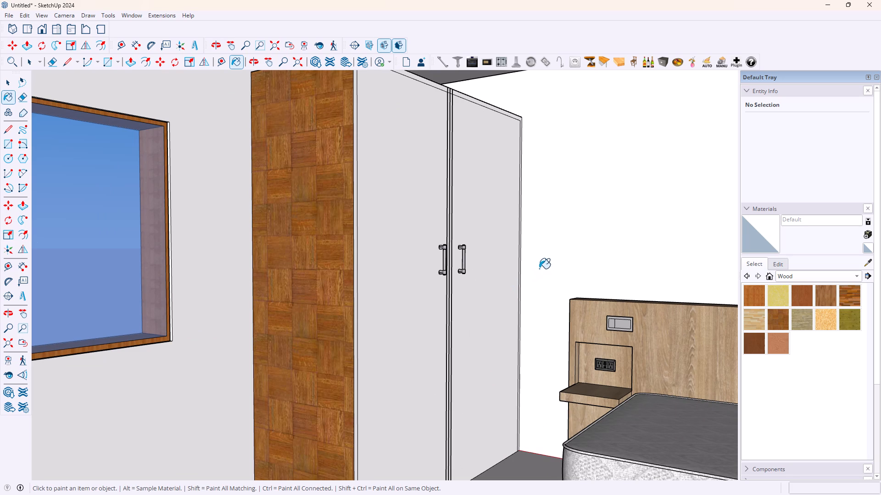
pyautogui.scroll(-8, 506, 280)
# Open the room group and make the wardrobe's door front face a group of its own.
pyautogui.press('space')
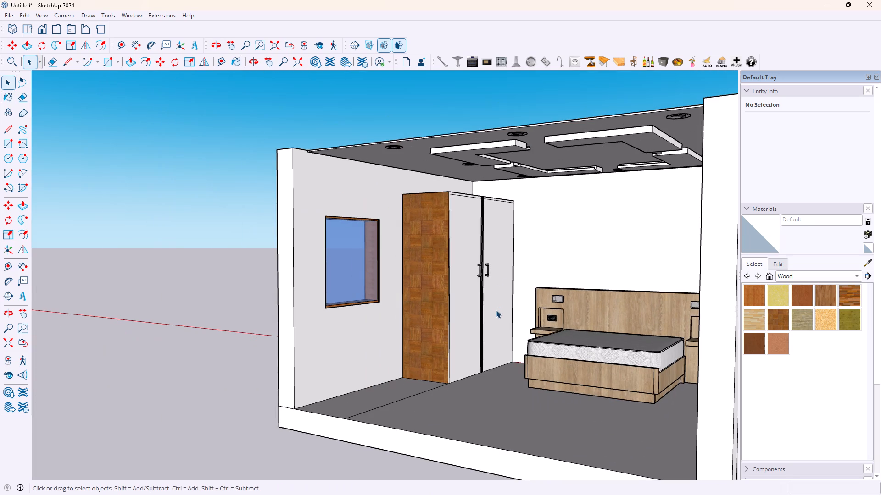
pyautogui.tripleClick(495, 306)
pyautogui.click(495, 306)
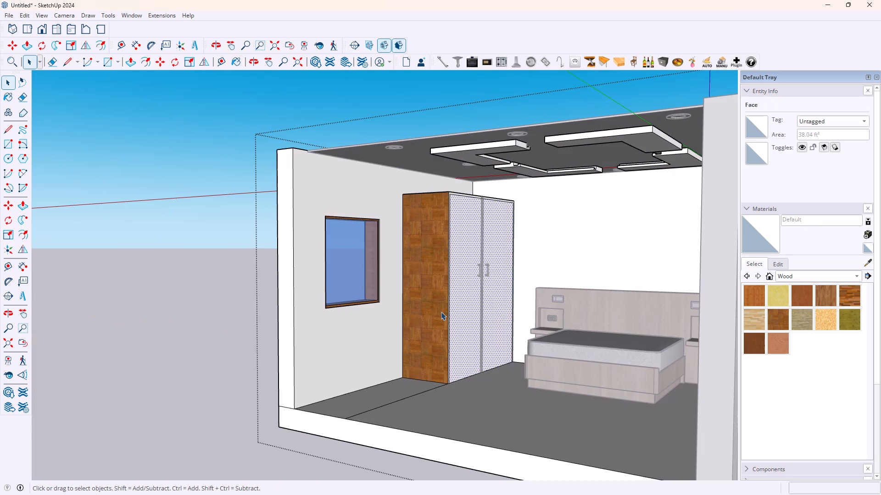
pyautogui.doubleClick(428, 309)
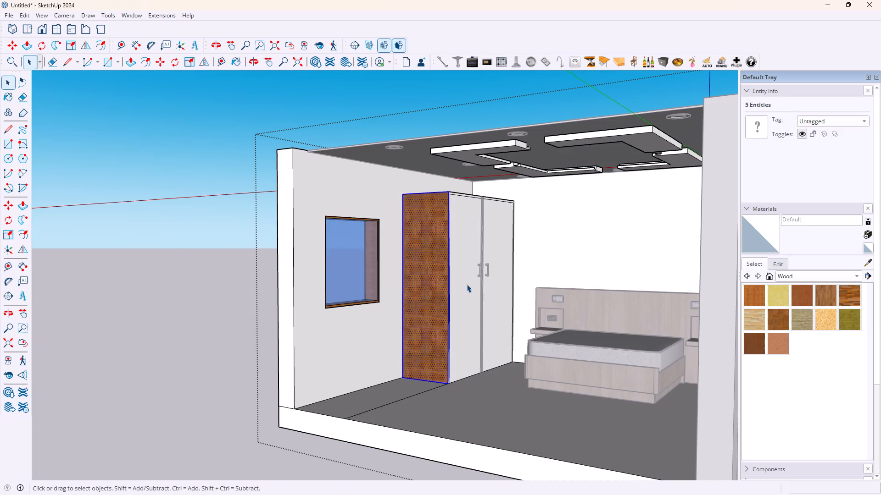
pyautogui.click(468, 284)
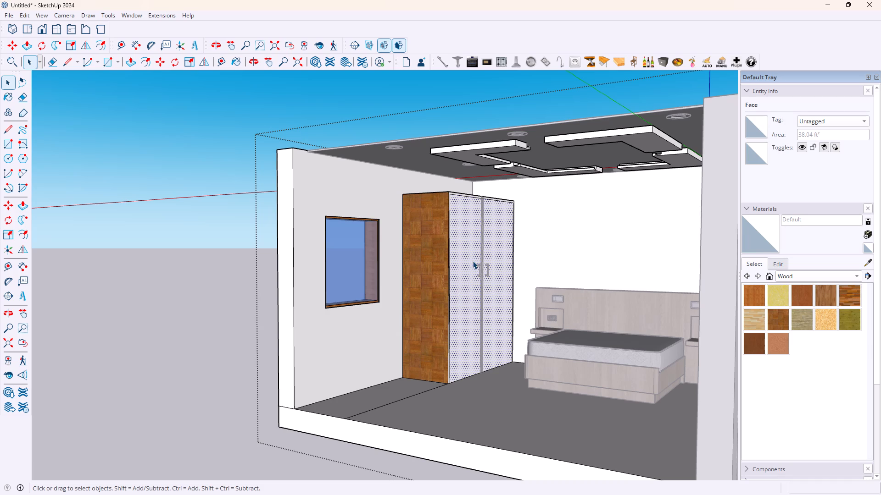
pyautogui.press('w')
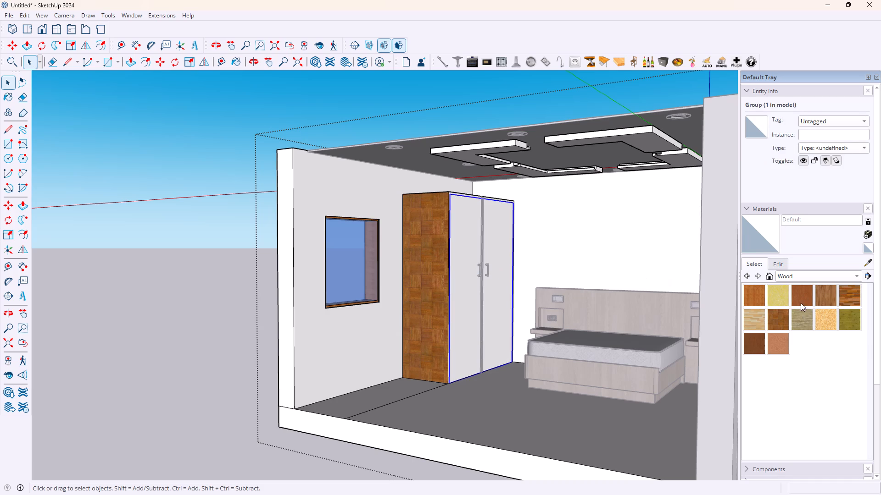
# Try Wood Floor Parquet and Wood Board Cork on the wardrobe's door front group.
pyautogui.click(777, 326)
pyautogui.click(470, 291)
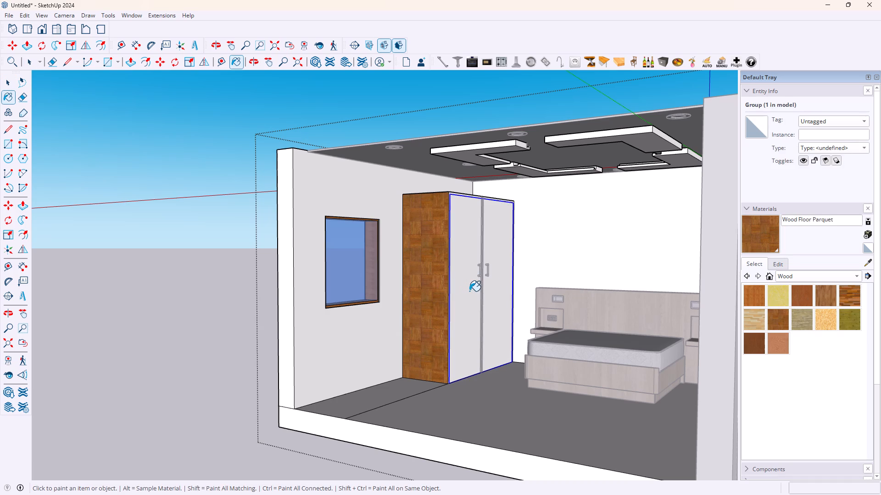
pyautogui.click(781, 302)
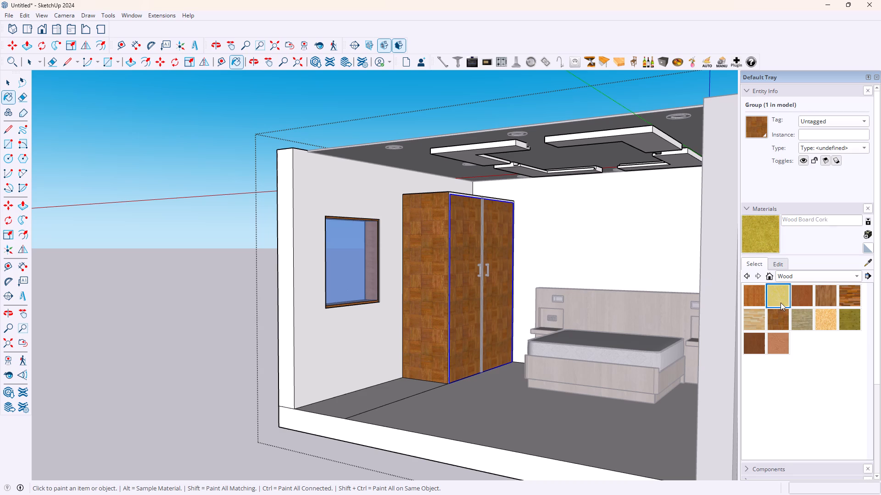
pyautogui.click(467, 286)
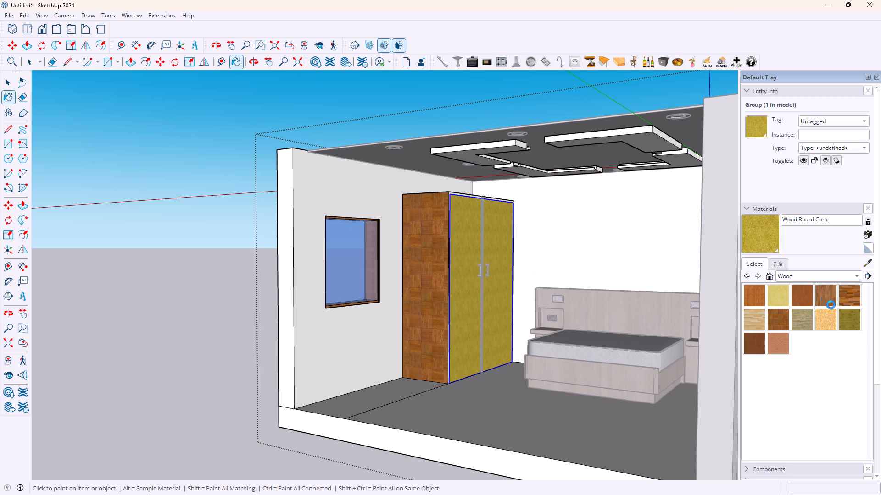
# Paint the wardrobe's door front group with Wood Floor Light.
pyautogui.click(849, 302)
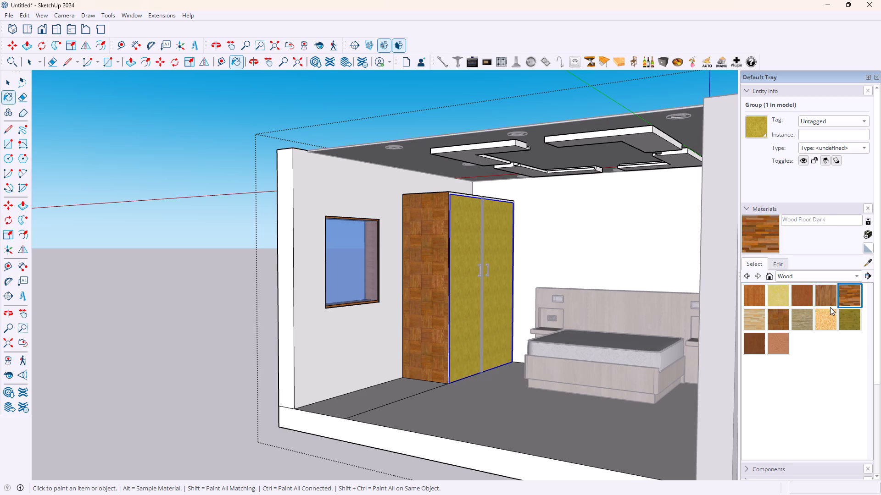
pyautogui.click(752, 323)
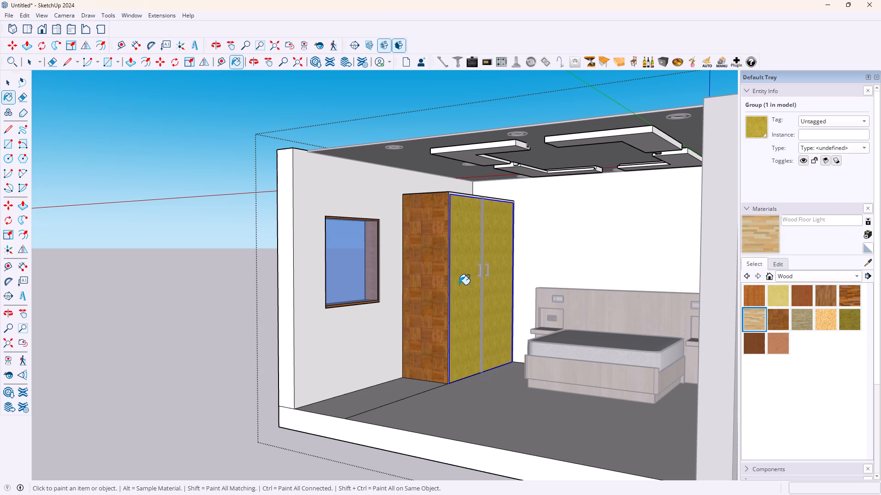
pyautogui.click(461, 285)
# Paint the wardrobe's exposed side panel and its top with Wood Veneer 02.
pyautogui.scroll(-3, 532, 283)
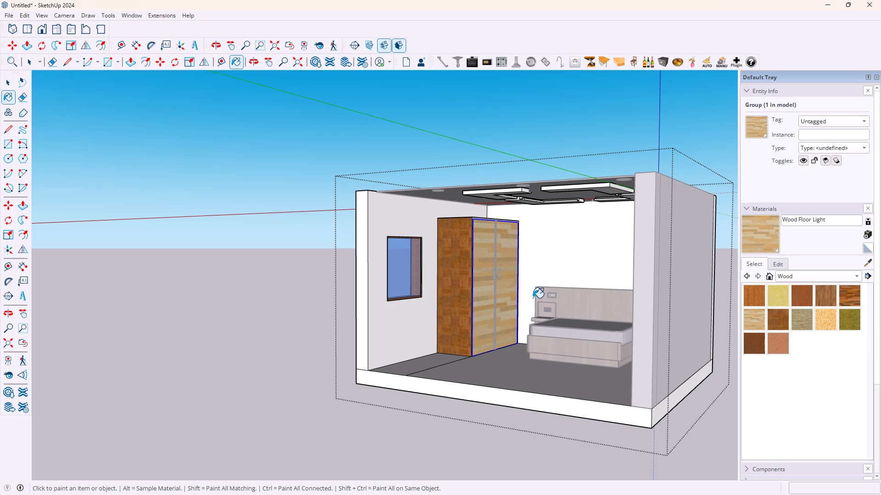
pyautogui.click(783, 349)
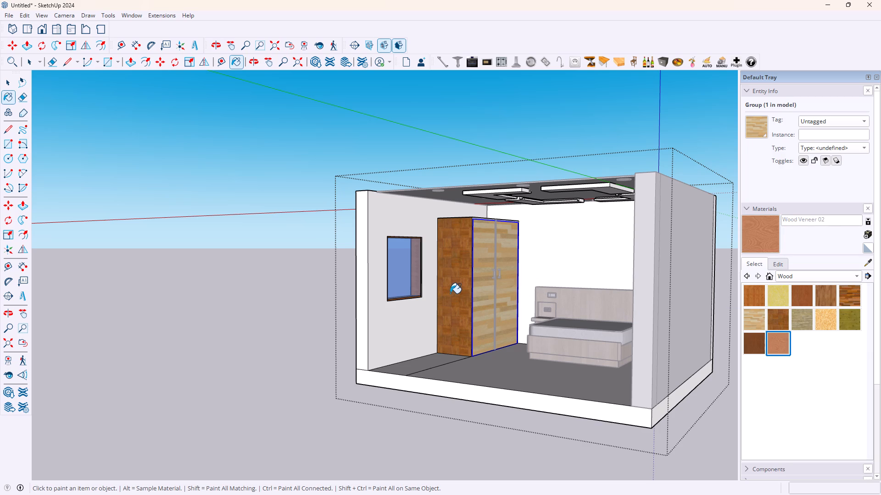
pyautogui.click(450, 293)
pyautogui.scroll(-1, 464, 241)
pyautogui.moveTo(462, 256); pyautogui.dragTo(466, 286, button='middle')
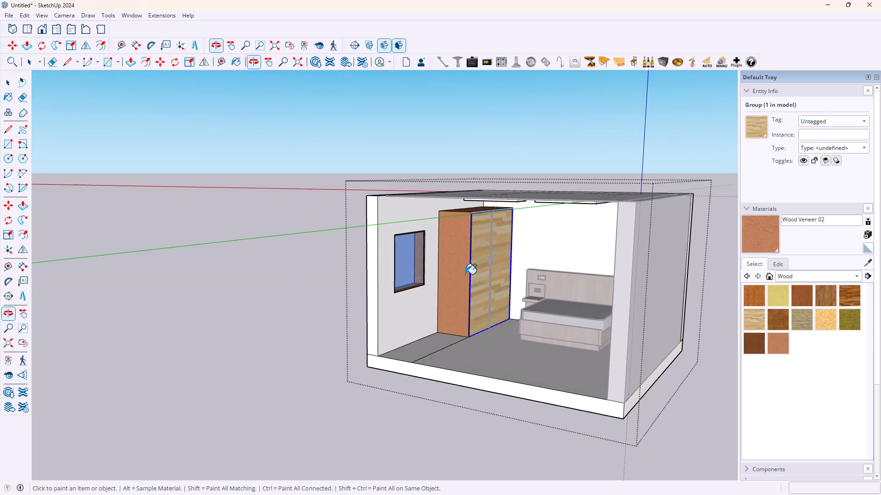
pyautogui.scroll(4, 474, 216)
pyautogui.click(472, 208)
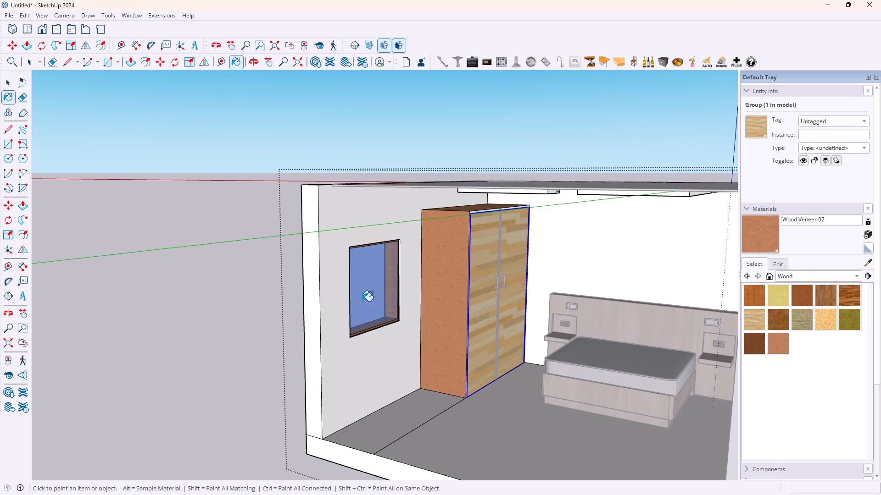
# Delete the leftover line across the floor in front of the wardrobe inside the room group, and close the group.
pyautogui.press('space')
pyautogui.click(204, 302)
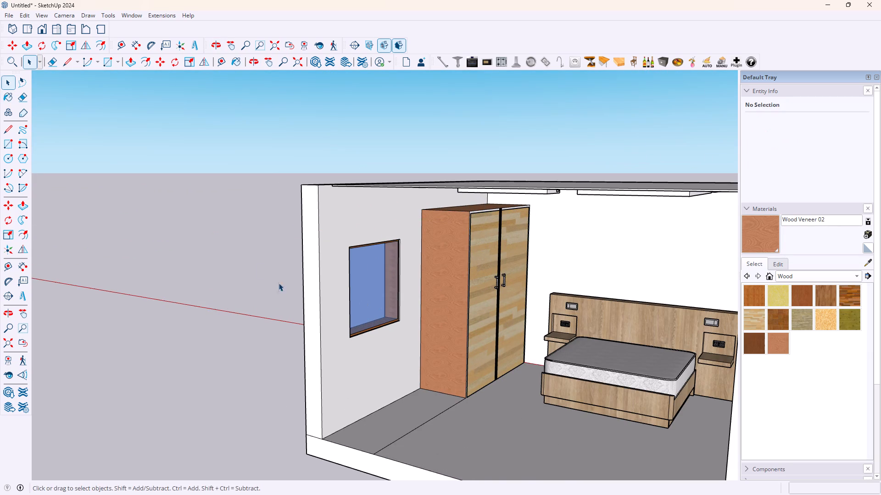
pyautogui.scroll(-4, 377, 272)
pyautogui.moveTo(378, 355); pyautogui.dragTo(553, 327, button='middle')
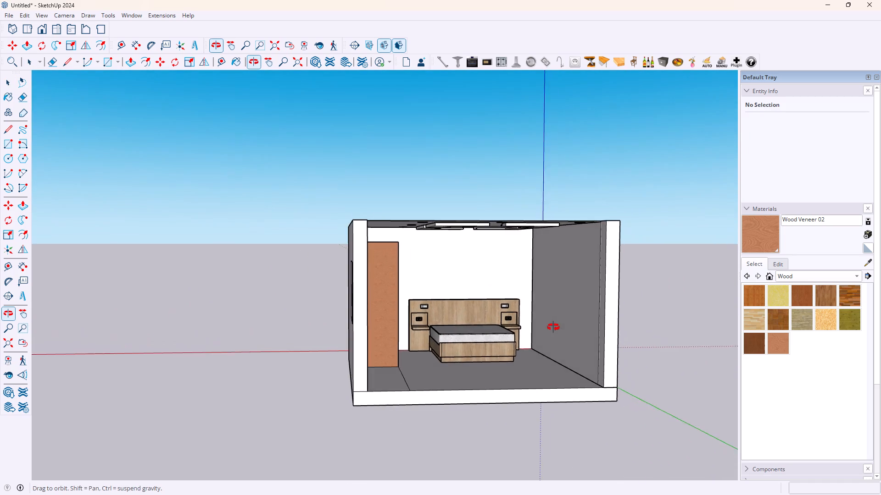
pyautogui.moveTo(553, 327); pyautogui.dragTo(468, 335, button='middle')
pyautogui.scroll(7, 388, 377)
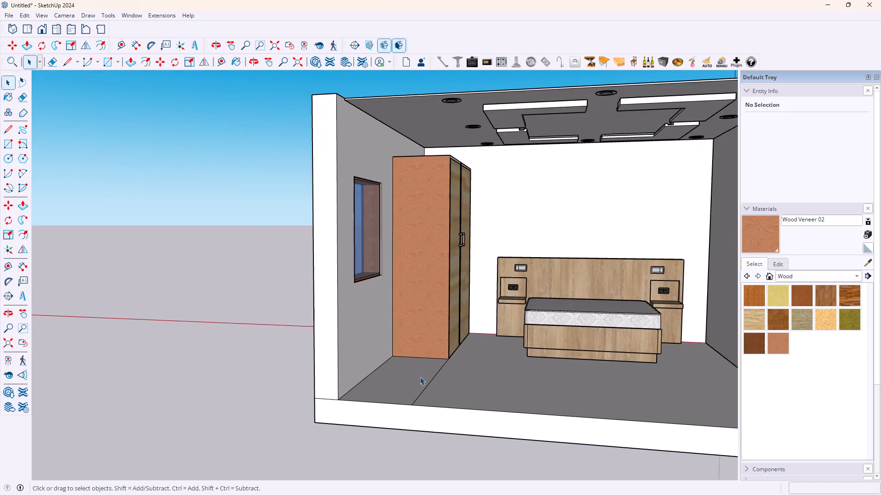
pyautogui.scroll(3, 420, 377)
pyautogui.click(435, 387)
pyautogui.doubleClick(435, 387)
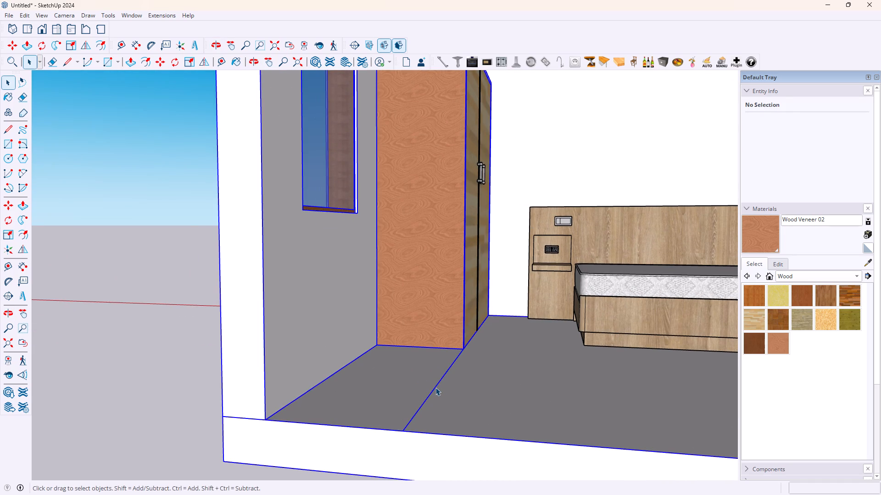
pyautogui.click(435, 387)
pyautogui.click(435, 387)
pyautogui.click(435, 387)
pyautogui.click(435, 387)
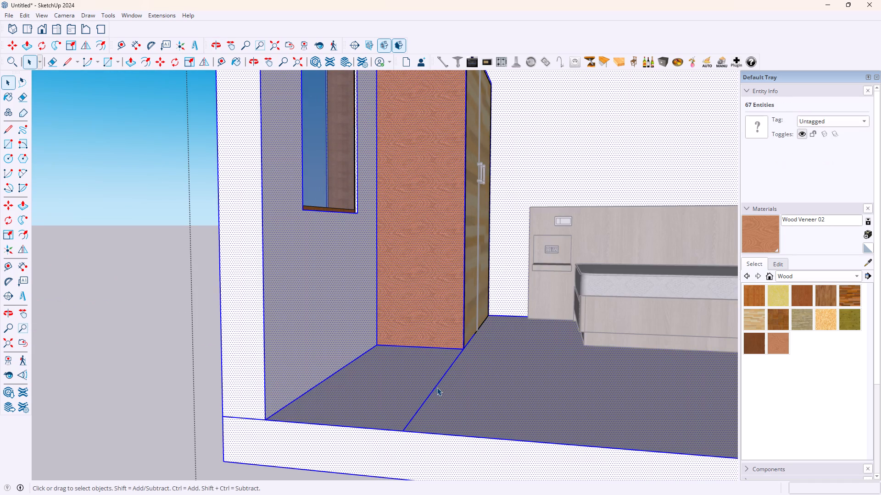
pyautogui.click(465, 379)
pyautogui.click(440, 381)
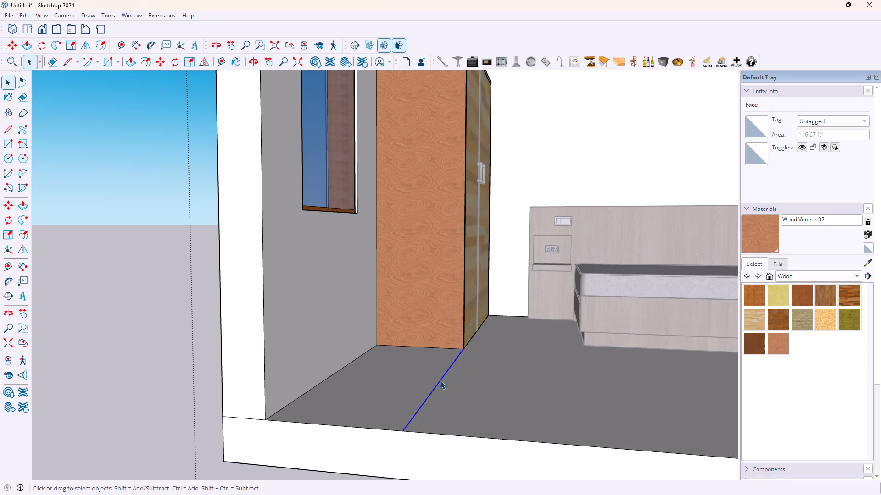
pyautogui.press('Delete')
pyautogui.scroll(-7, 393, 357)
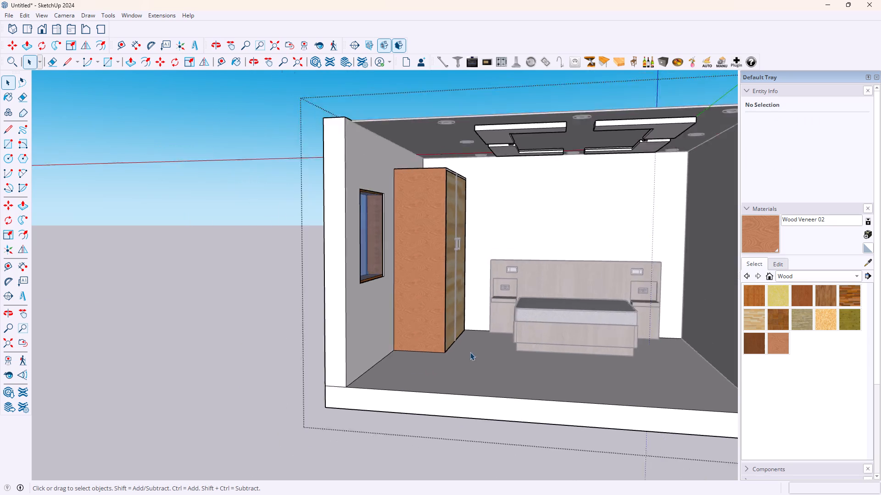
pyautogui.scroll(-3, 470, 352)
pyautogui.scroll(4, 609, 352)
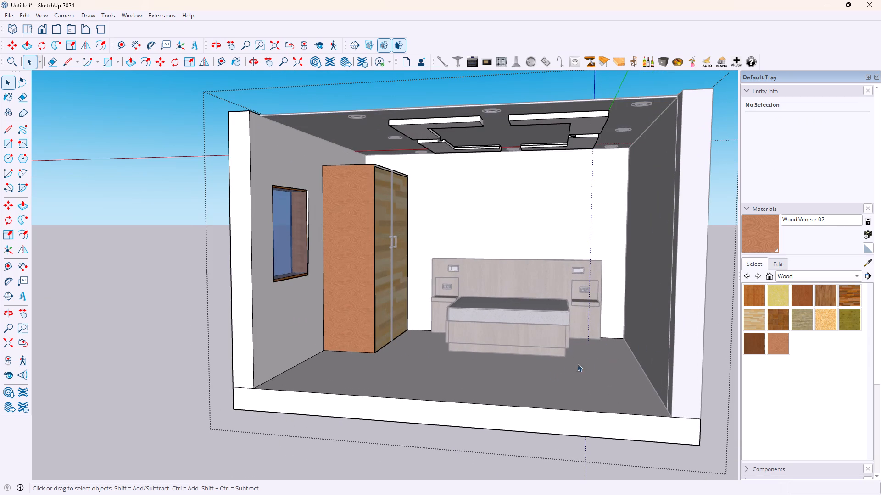
pyautogui.press('space')
pyautogui.click(151, 327)
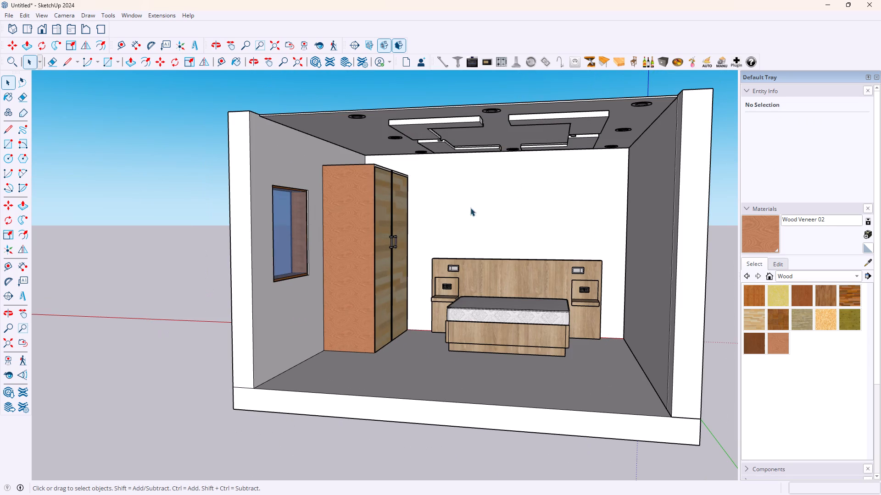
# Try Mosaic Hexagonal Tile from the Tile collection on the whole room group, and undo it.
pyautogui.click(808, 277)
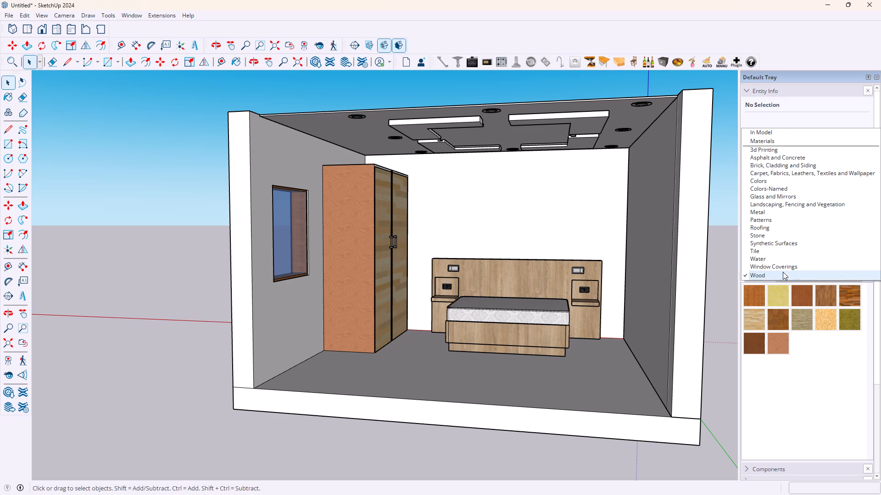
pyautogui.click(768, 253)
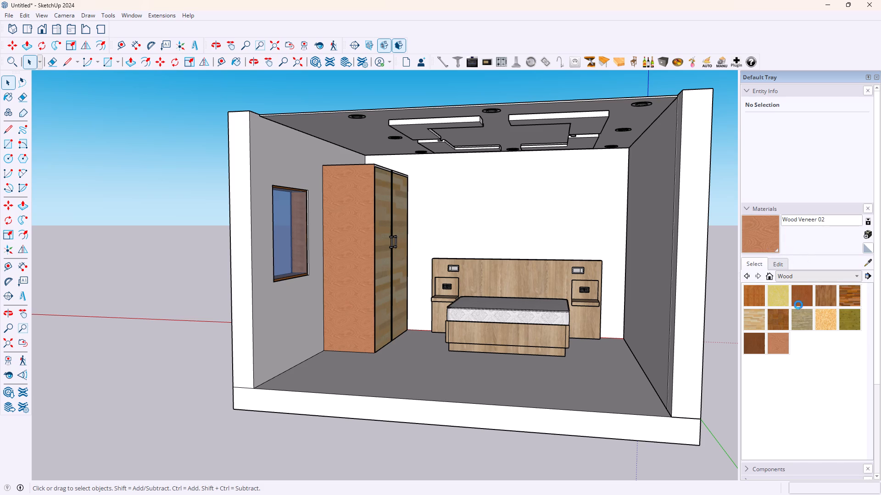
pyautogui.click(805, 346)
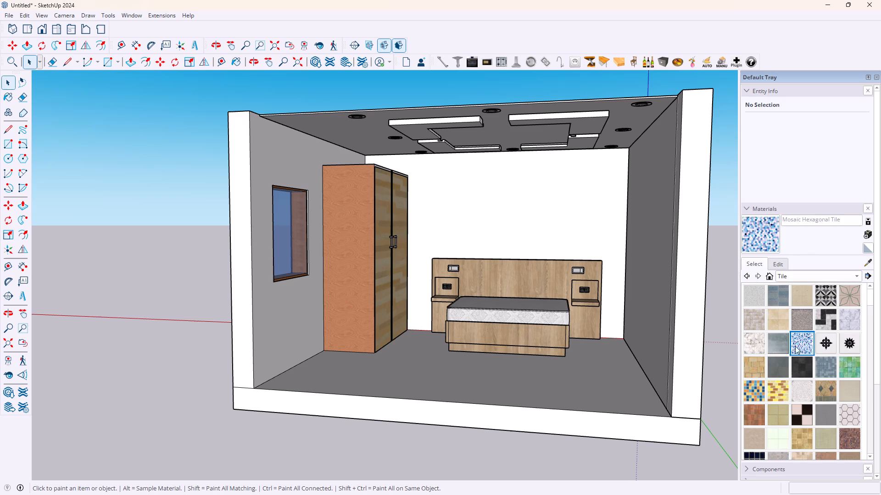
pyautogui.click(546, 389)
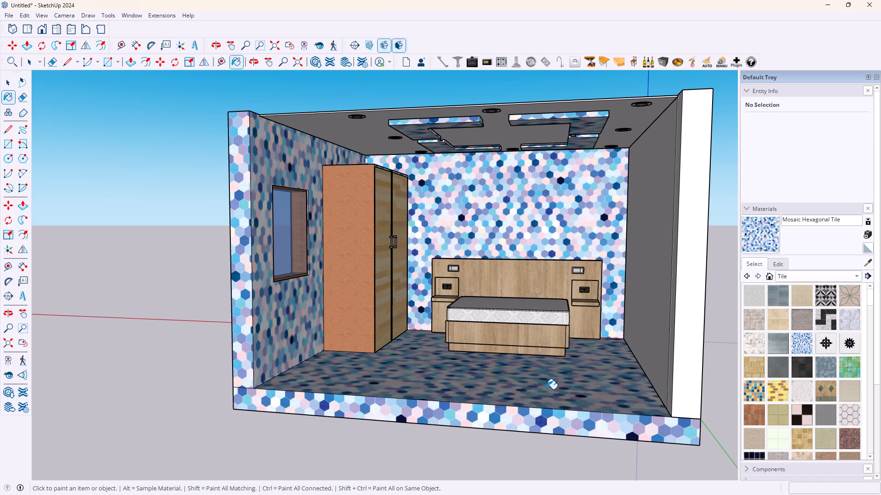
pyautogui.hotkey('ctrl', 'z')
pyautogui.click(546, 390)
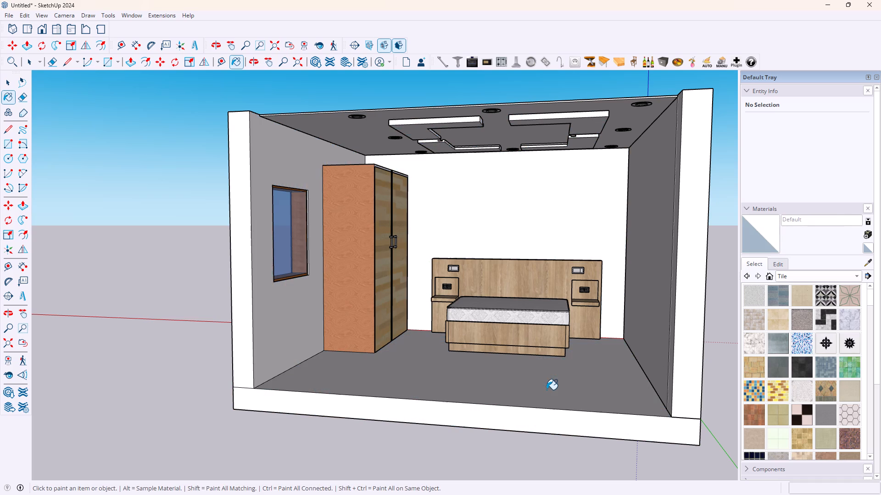
# Paint only the floor face inside the room group with Mosaic Hexagonal Tile, and close the group.
pyautogui.press('space')
pyautogui.doubleClick(546, 390)
pyautogui.click(546, 390)
pyautogui.click(546, 390)
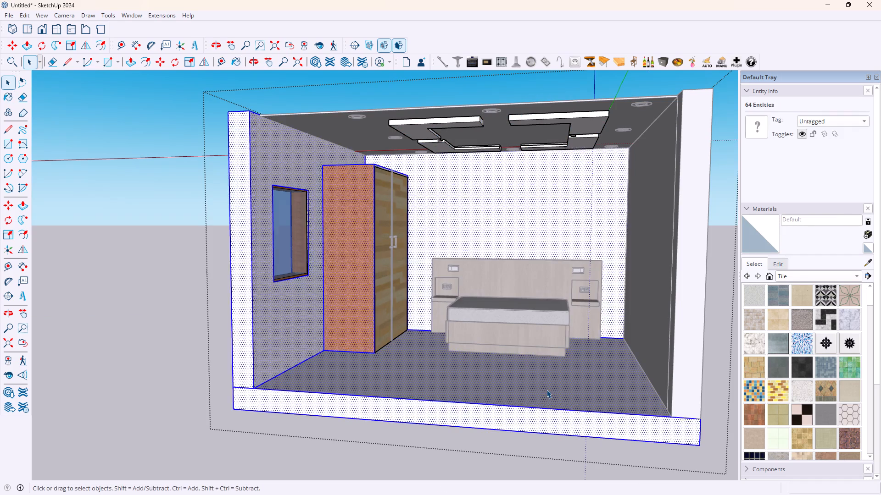
pyautogui.click(800, 348)
pyautogui.click(595, 387)
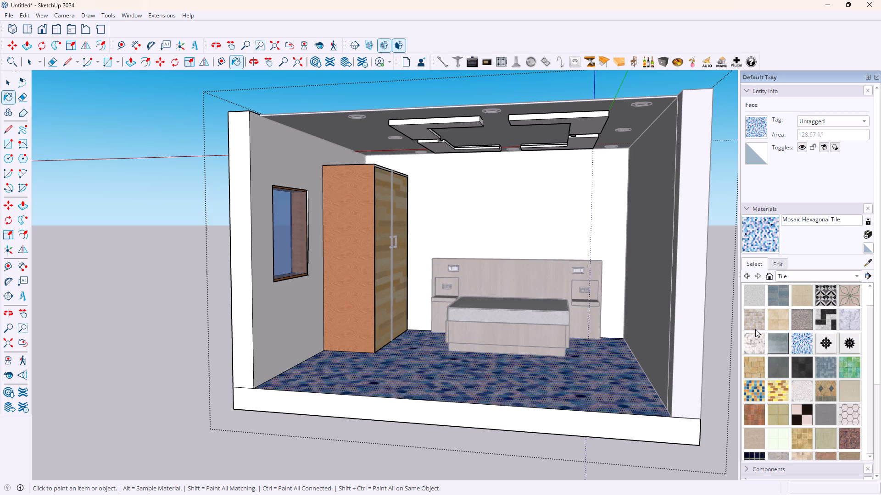
pyautogui.press('space')
pyautogui.click(174, 383)
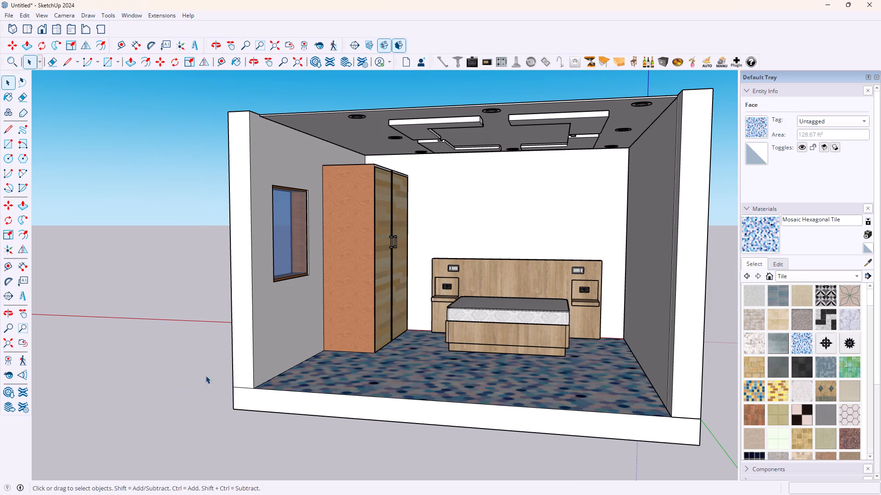
# Paint the wall behind the bed and the window wall inside the room group with Granite Brown from the Stone collection.
pyautogui.doubleClick(536, 225)
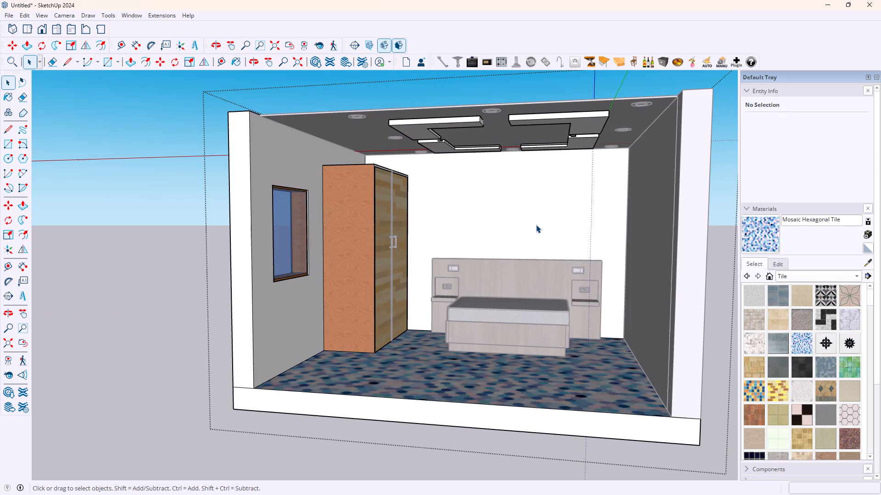
pyautogui.click(536, 225)
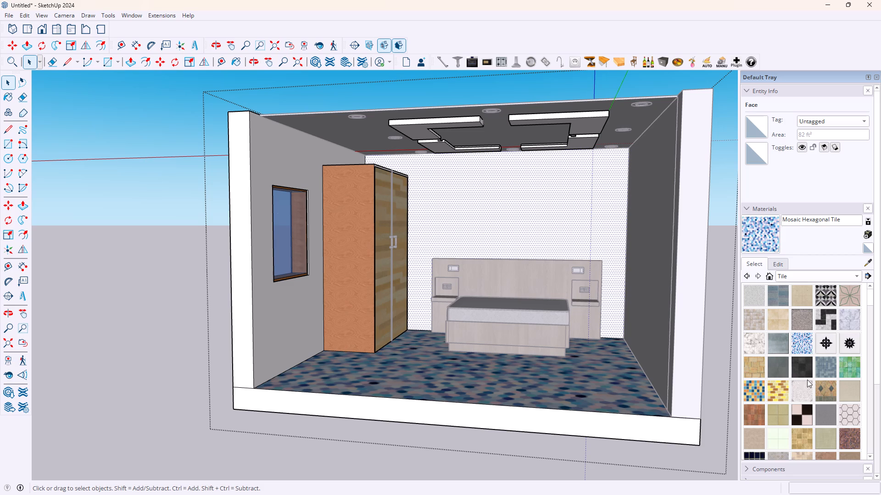
pyautogui.click(796, 275)
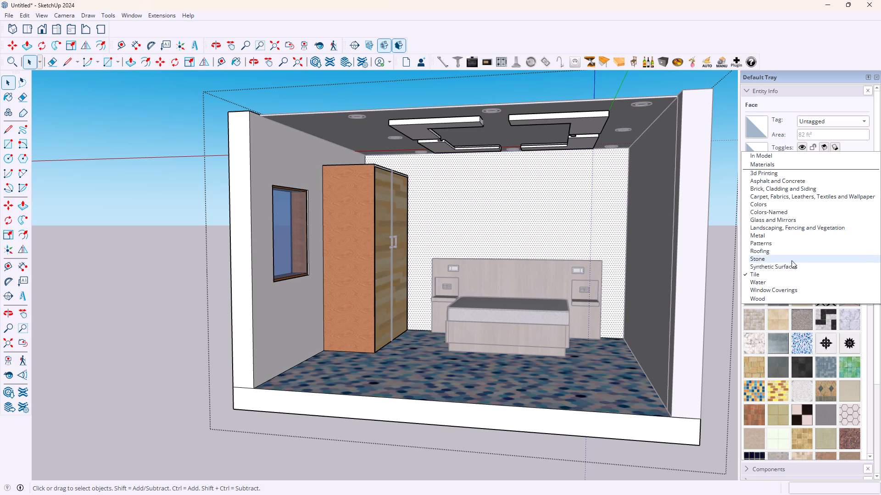
pyautogui.click(792, 259)
pyautogui.click(781, 318)
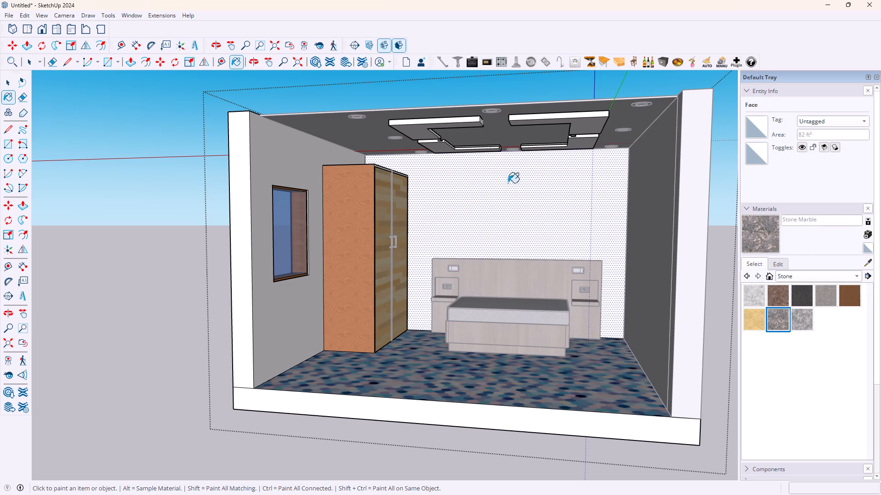
pyautogui.click(753, 300)
pyautogui.click(781, 297)
pyautogui.click(523, 205)
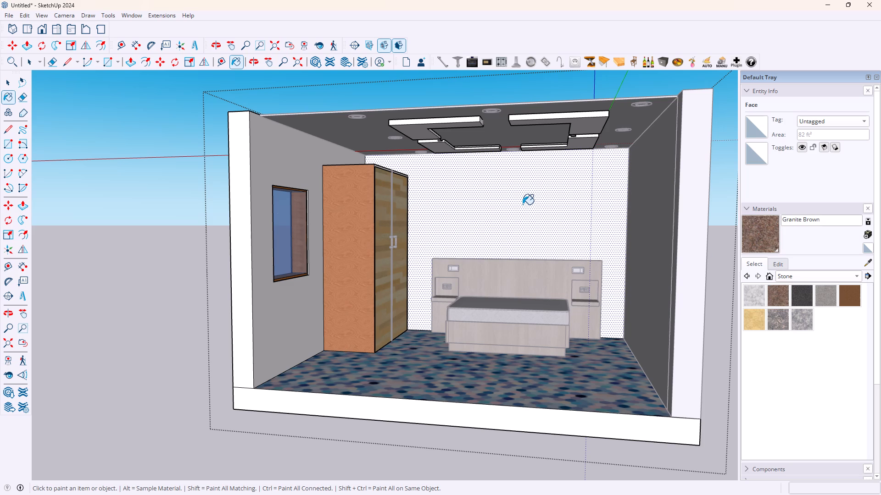
pyautogui.click(648, 214)
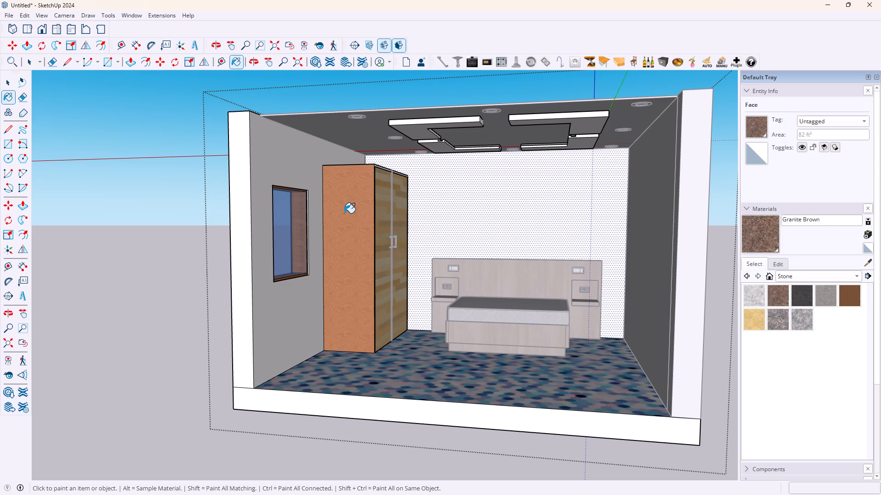
pyautogui.click(297, 172)
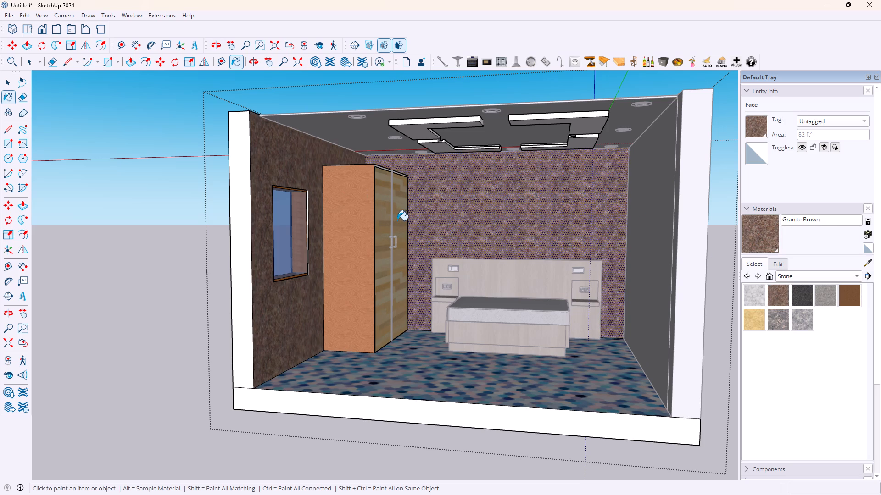
pyautogui.press('space')
pyautogui.click(133, 244)
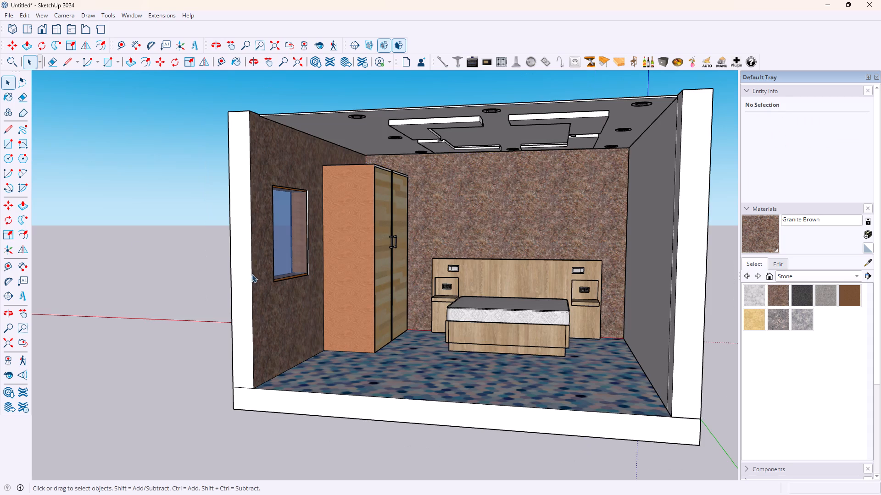
# Paint the side wall opposite the wardrobe and its narrow strip by the open front with Granite Brown.
pyautogui.moveTo(458, 275); pyautogui.dragTo(576, 298, button='middle')
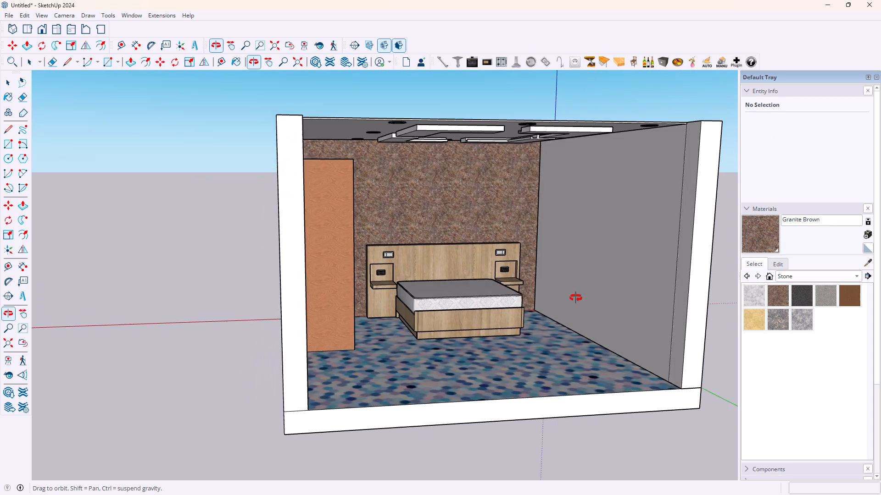
pyautogui.moveTo(576, 298); pyautogui.dragTo(580, 299, button='middle')
pyautogui.click(779, 295)
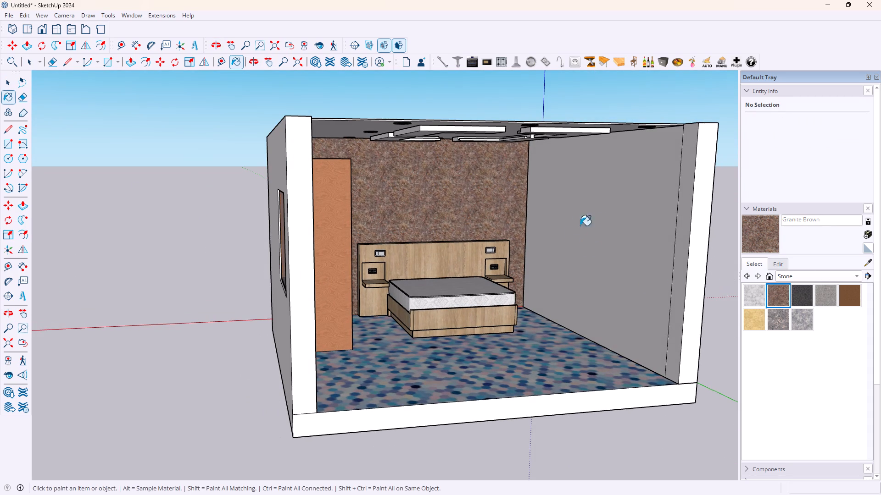
pyautogui.click(595, 223)
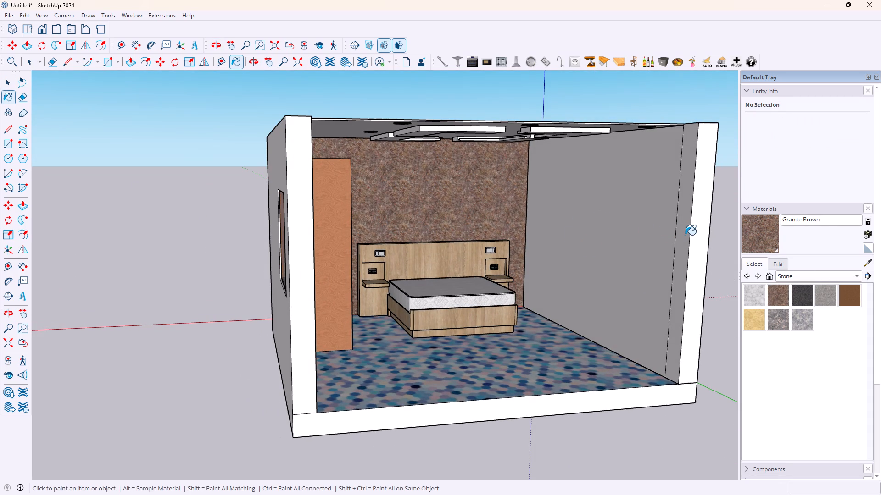
pyautogui.click(684, 235)
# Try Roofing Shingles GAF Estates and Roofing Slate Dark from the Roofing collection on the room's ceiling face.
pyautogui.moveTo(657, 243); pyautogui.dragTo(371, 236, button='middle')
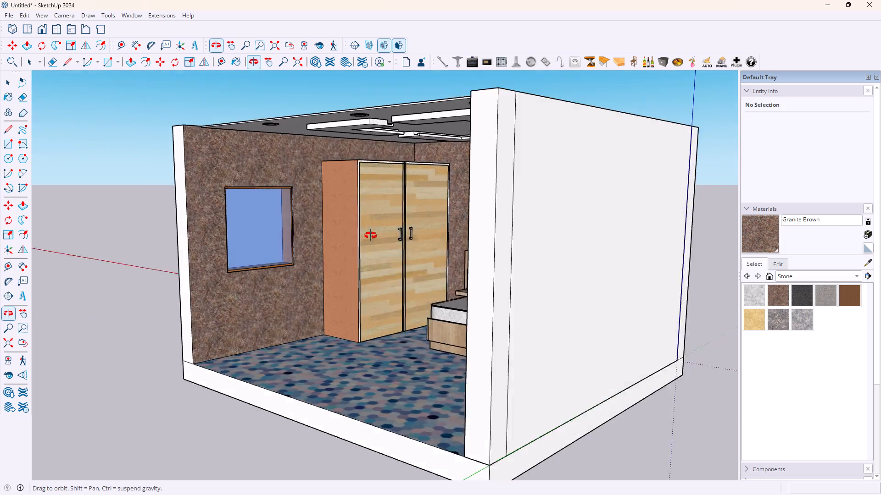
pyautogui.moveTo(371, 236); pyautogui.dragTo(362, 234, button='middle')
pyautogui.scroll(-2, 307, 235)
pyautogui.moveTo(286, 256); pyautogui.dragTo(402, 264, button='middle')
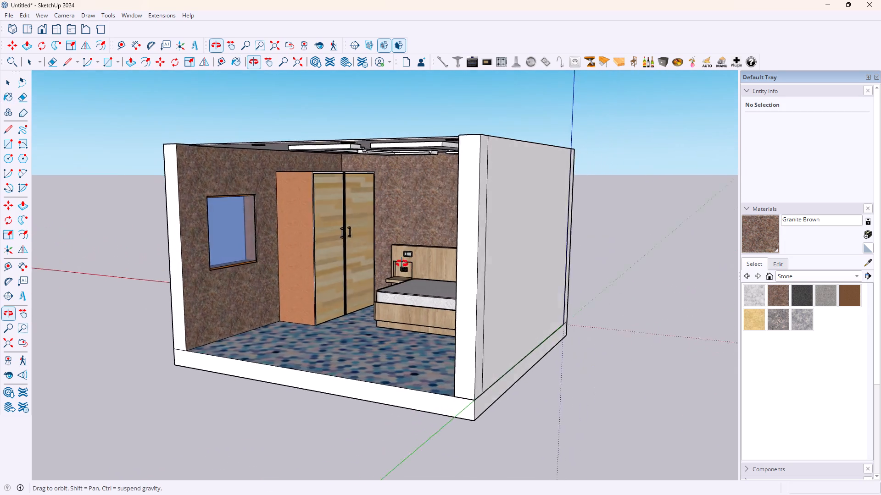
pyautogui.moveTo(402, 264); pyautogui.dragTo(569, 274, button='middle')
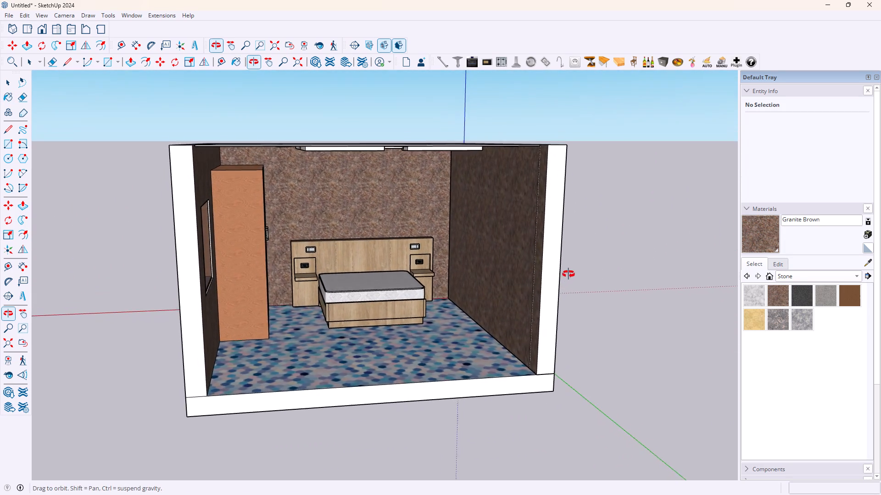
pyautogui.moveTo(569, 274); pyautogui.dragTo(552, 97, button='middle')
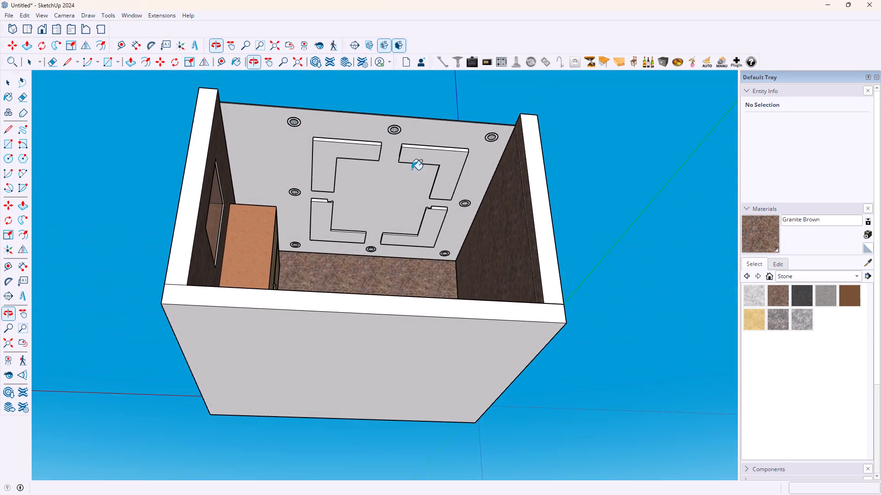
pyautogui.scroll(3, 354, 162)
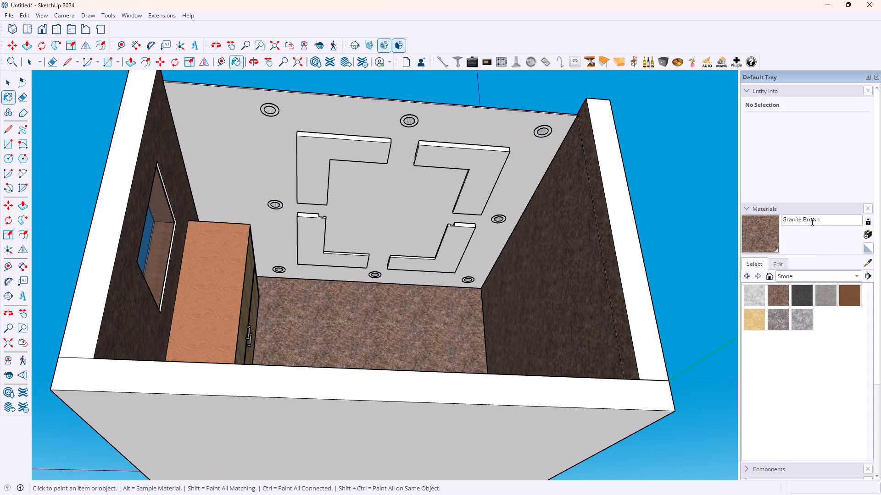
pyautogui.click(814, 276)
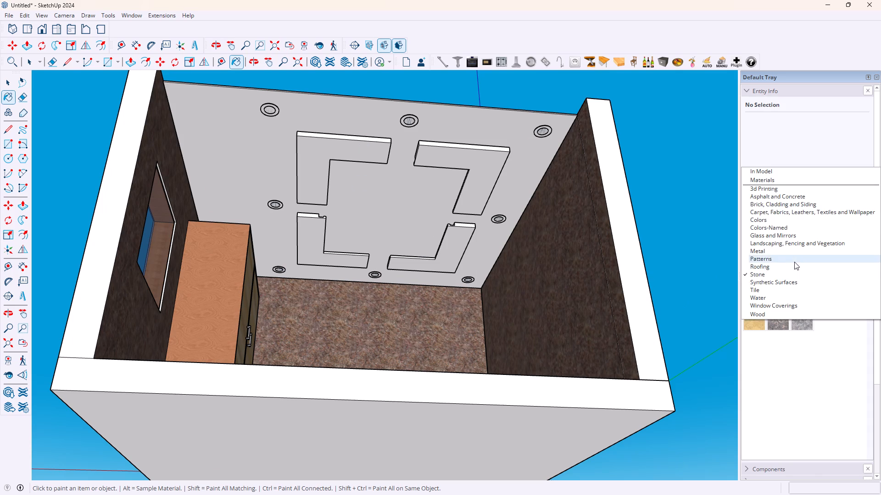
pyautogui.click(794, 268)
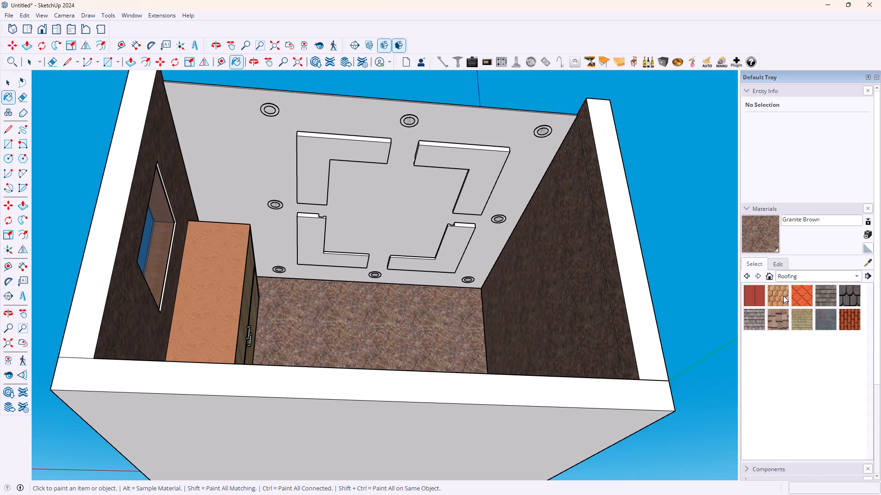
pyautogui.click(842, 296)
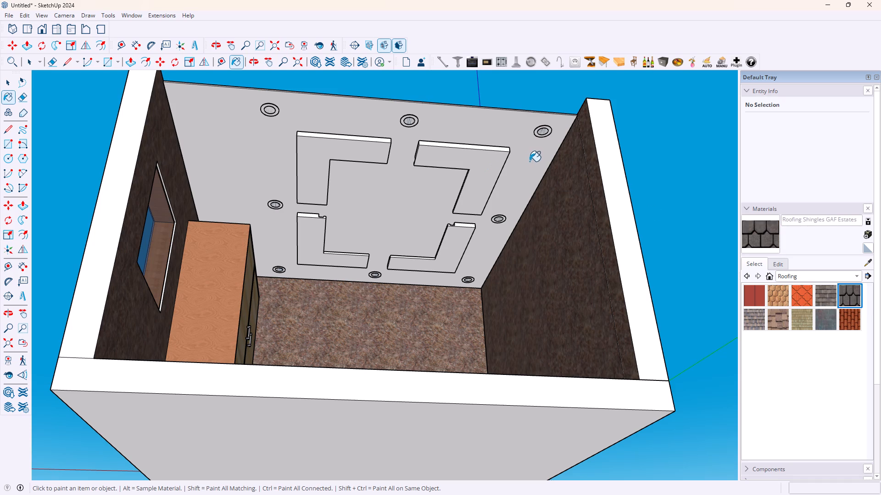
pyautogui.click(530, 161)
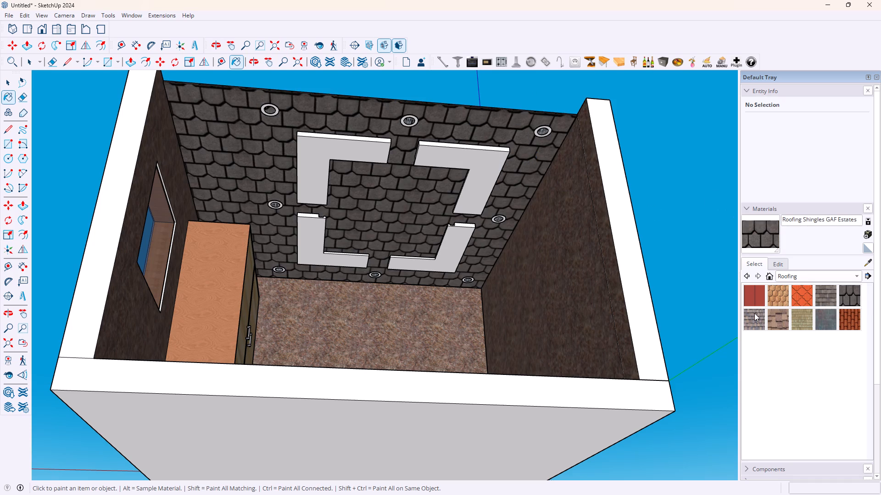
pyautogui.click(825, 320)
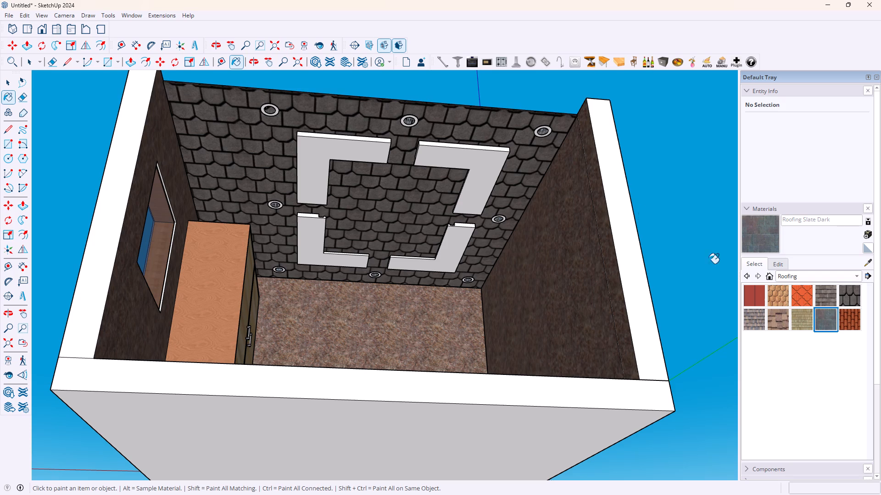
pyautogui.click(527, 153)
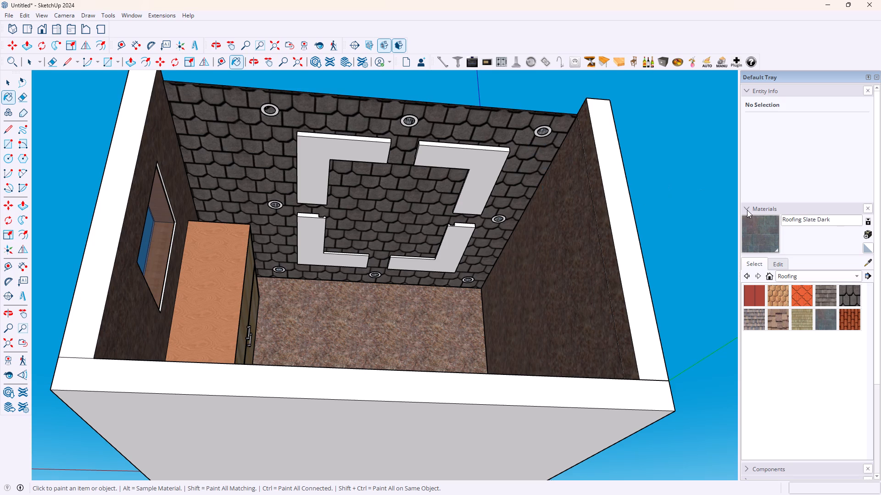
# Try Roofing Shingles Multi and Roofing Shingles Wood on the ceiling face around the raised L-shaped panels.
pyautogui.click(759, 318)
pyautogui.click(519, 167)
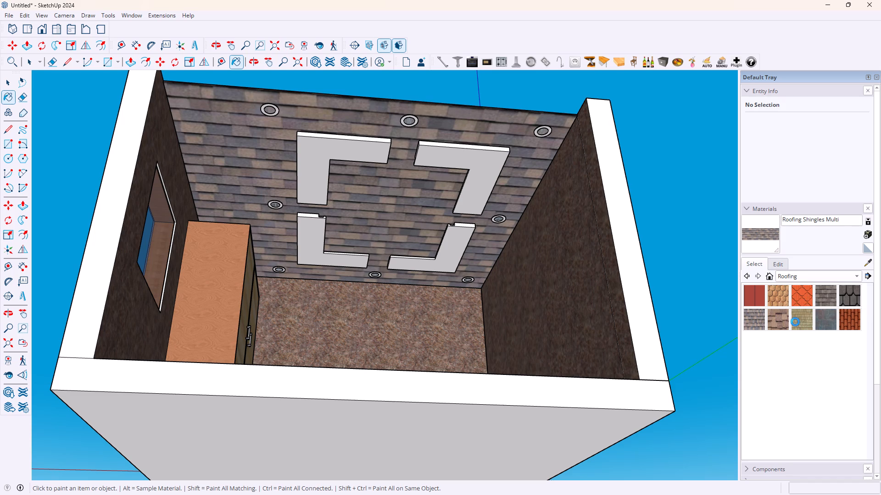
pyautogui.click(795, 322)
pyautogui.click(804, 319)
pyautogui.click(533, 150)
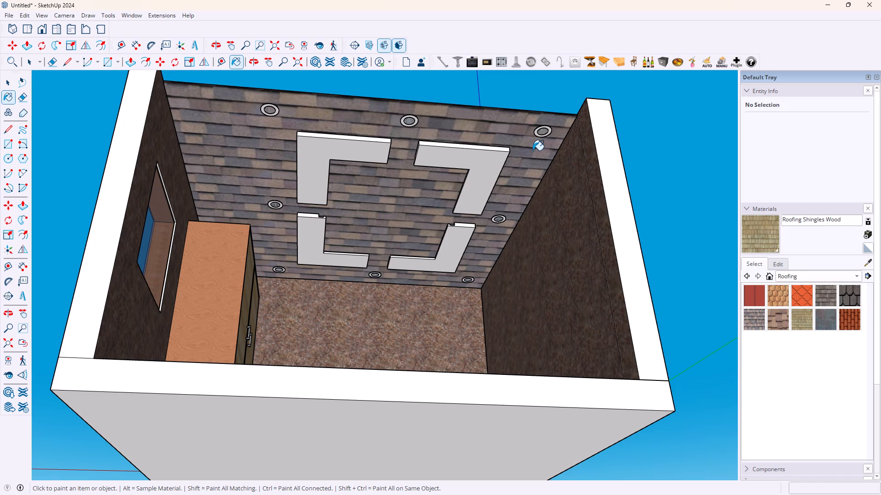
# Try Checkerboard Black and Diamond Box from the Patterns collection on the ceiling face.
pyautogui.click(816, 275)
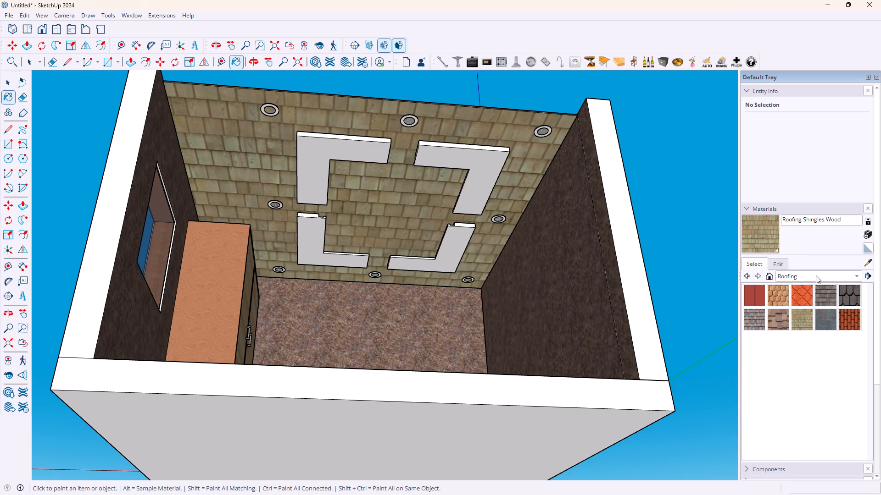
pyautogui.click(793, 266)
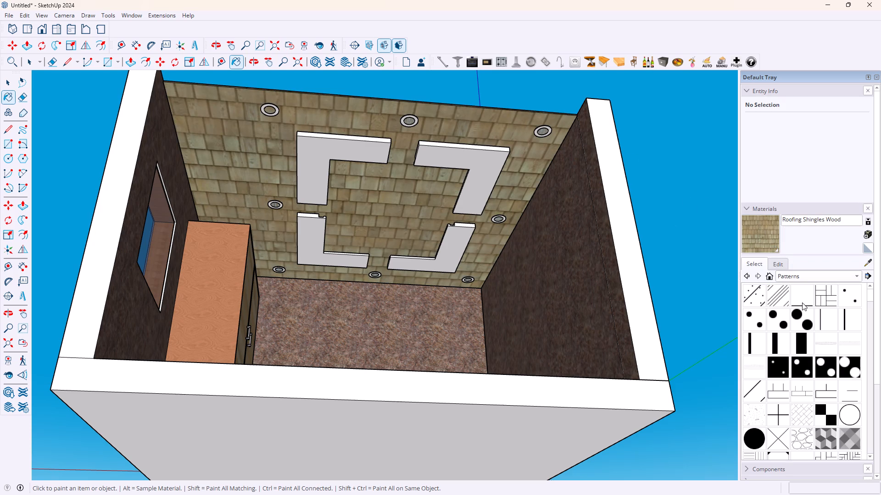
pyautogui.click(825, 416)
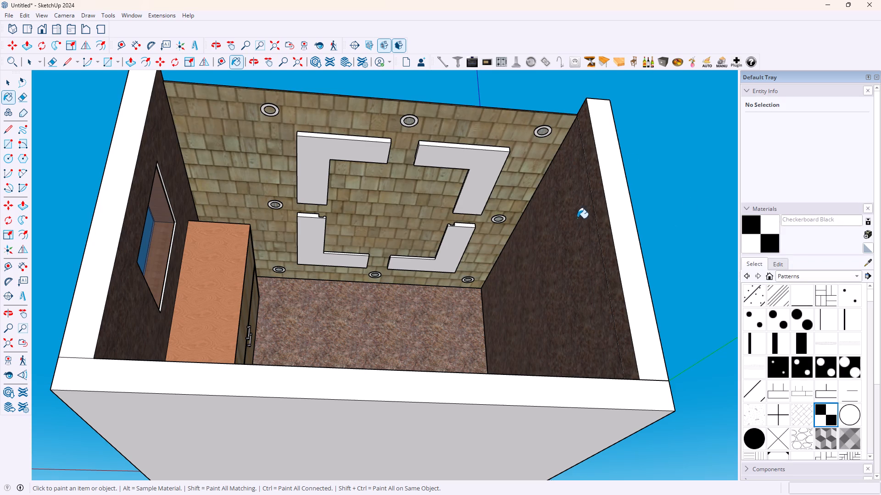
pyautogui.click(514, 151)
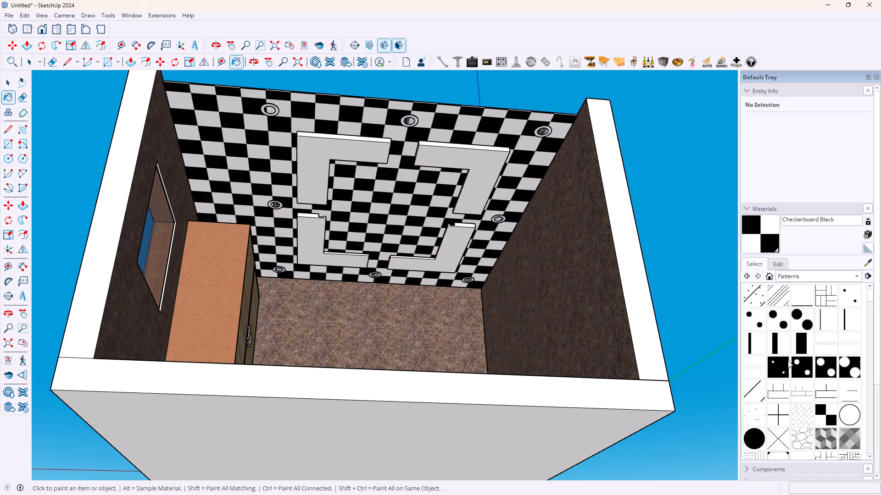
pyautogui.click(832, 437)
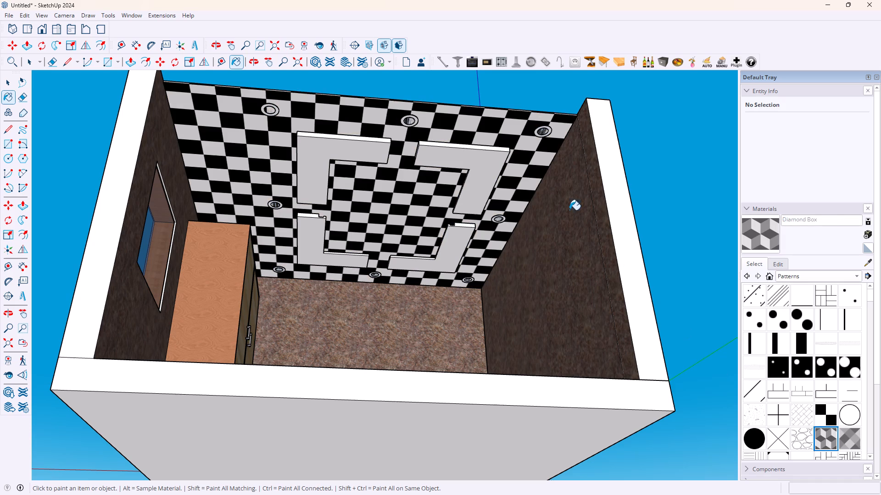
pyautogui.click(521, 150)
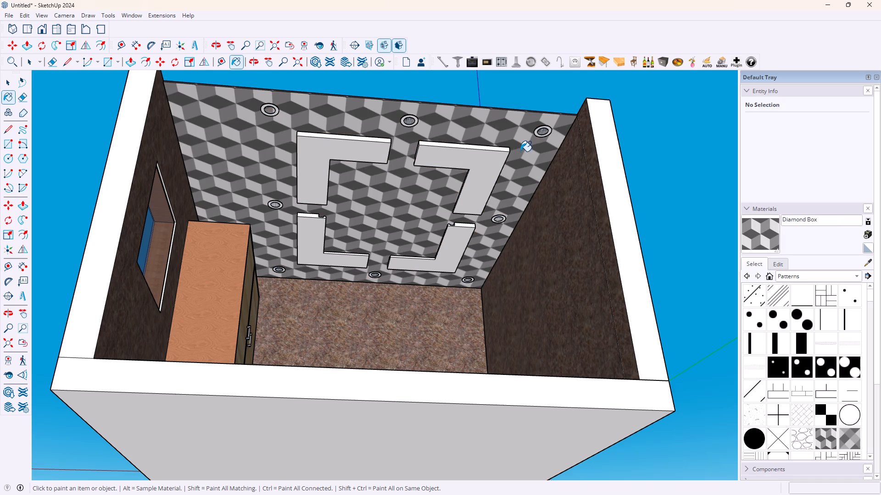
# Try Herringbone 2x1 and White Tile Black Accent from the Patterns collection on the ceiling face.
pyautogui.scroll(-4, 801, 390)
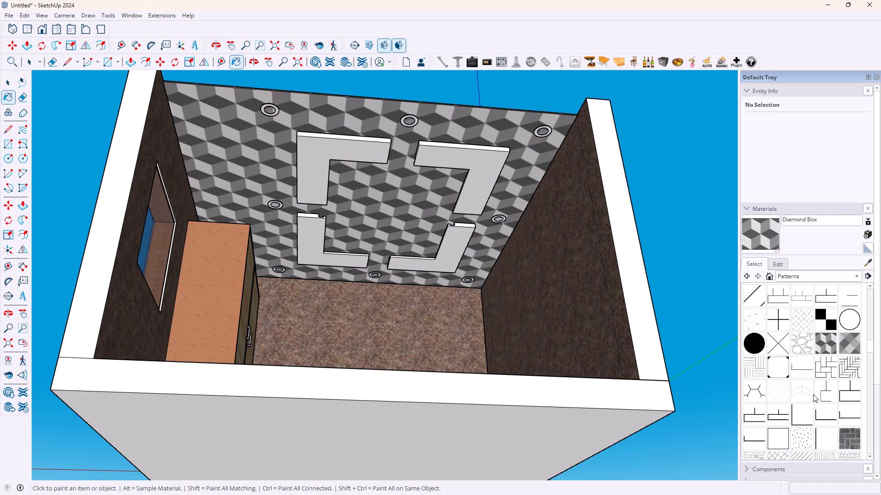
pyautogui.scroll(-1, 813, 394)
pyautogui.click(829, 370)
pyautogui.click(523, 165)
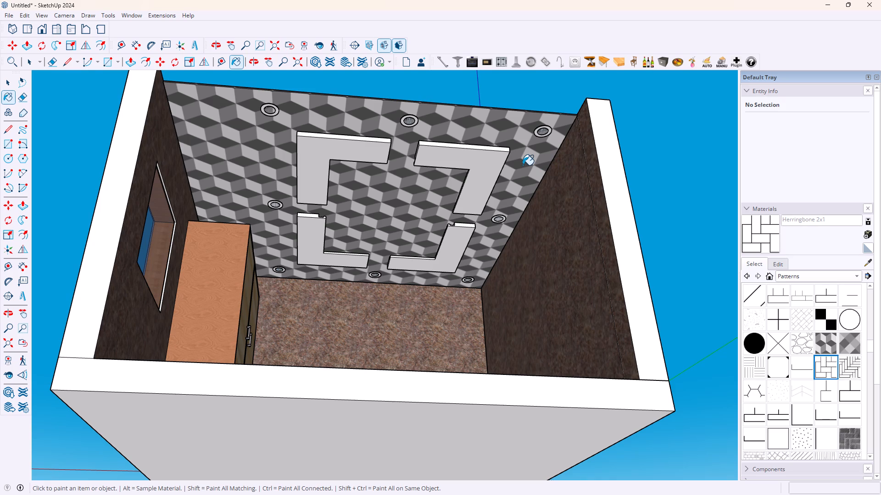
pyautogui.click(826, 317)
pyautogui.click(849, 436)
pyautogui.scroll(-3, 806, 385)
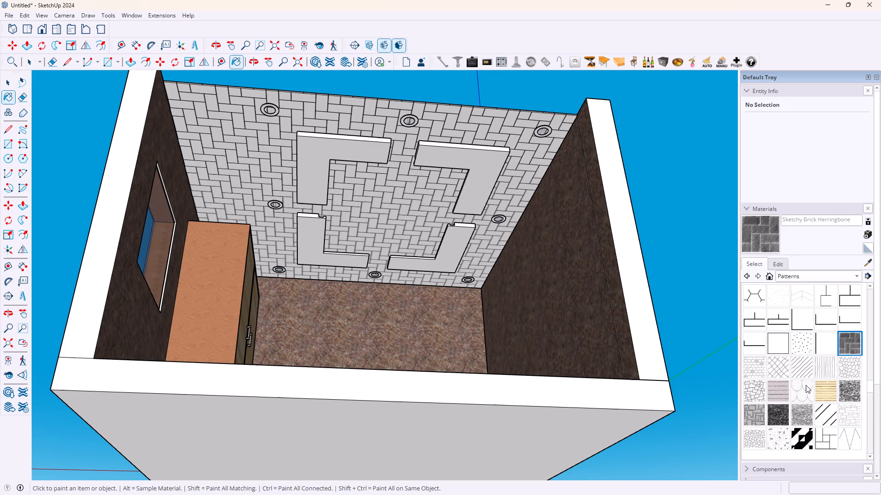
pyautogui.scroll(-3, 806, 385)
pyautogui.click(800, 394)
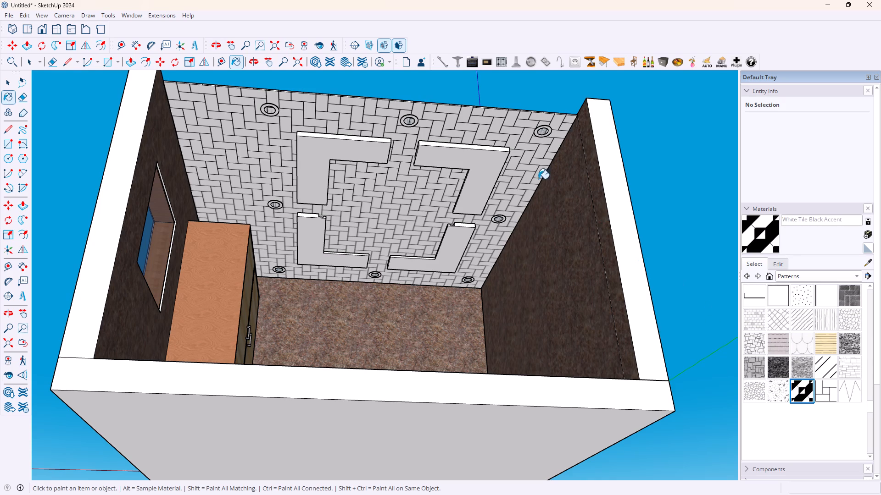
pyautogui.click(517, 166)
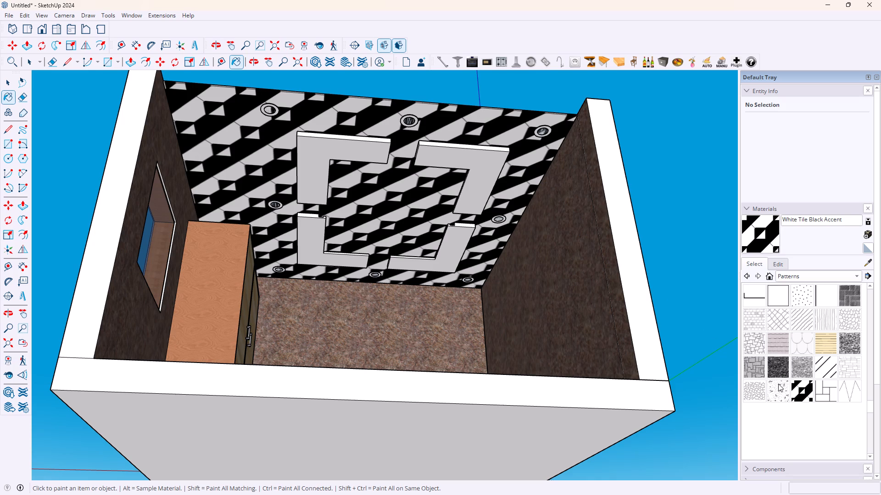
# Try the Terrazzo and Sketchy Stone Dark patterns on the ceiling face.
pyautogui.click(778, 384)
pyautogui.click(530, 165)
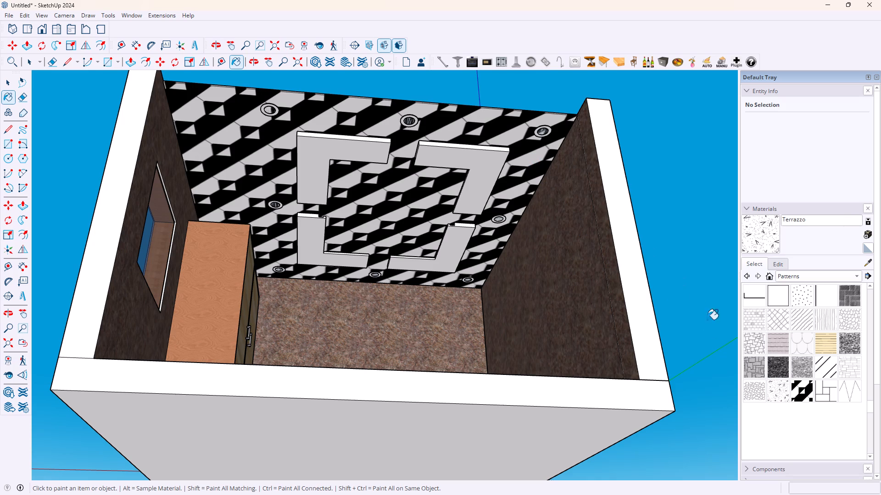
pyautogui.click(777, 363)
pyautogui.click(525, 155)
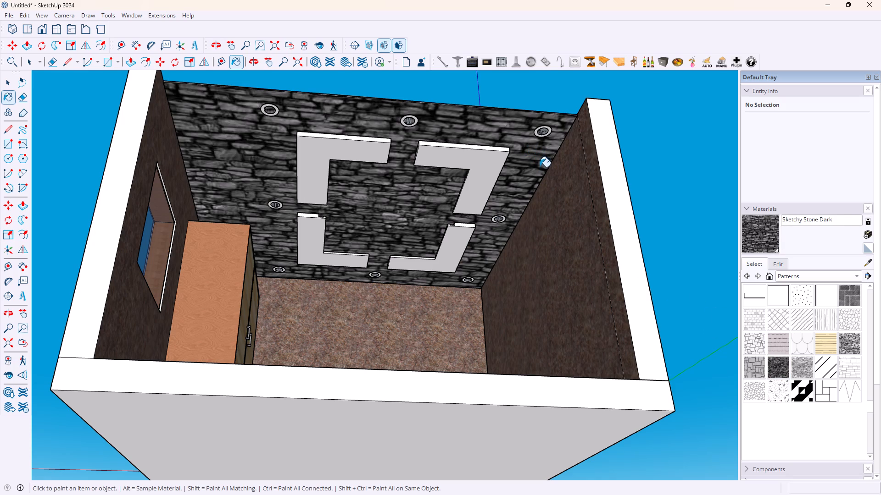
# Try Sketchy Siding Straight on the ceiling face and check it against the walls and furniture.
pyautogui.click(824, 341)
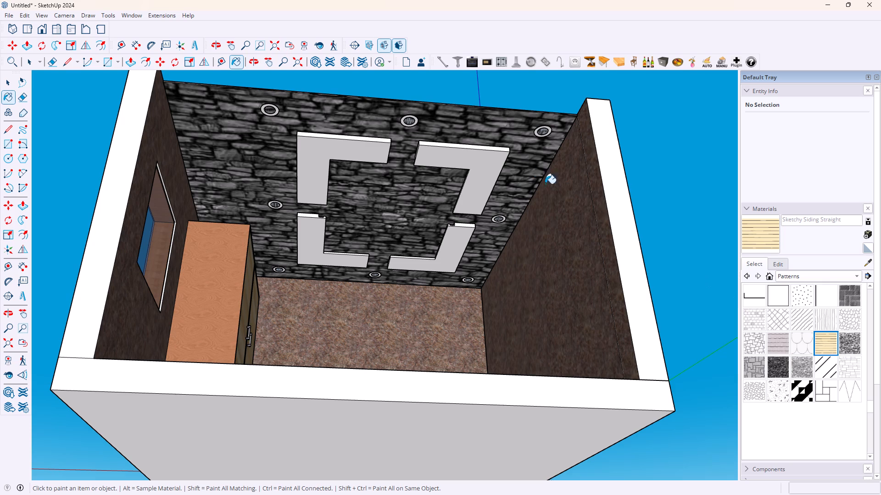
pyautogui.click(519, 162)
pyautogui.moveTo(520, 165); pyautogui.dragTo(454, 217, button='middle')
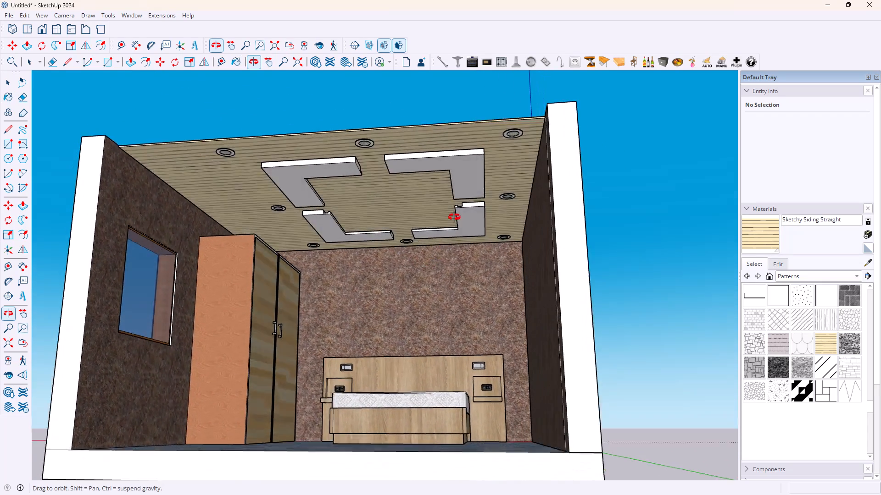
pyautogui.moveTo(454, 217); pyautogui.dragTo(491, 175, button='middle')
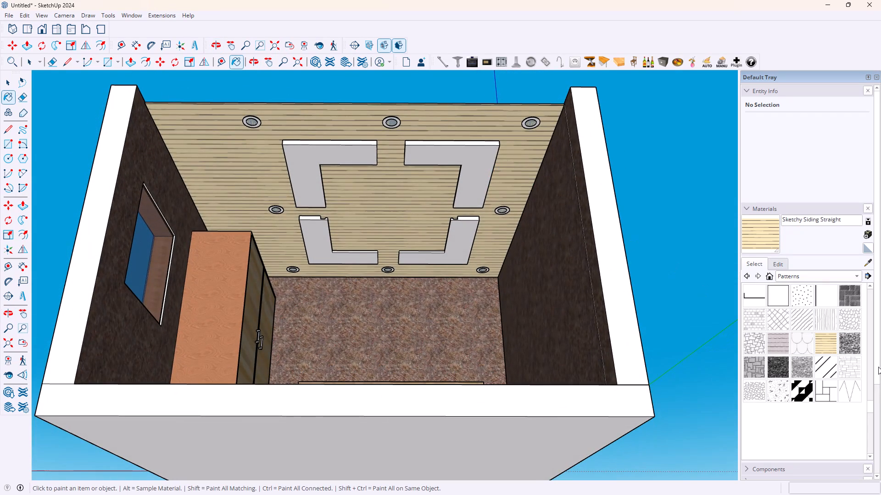
# Paint the ceiling face with Diamond Stripes from the Patterns collection.
pyautogui.scroll(5, 826, 378)
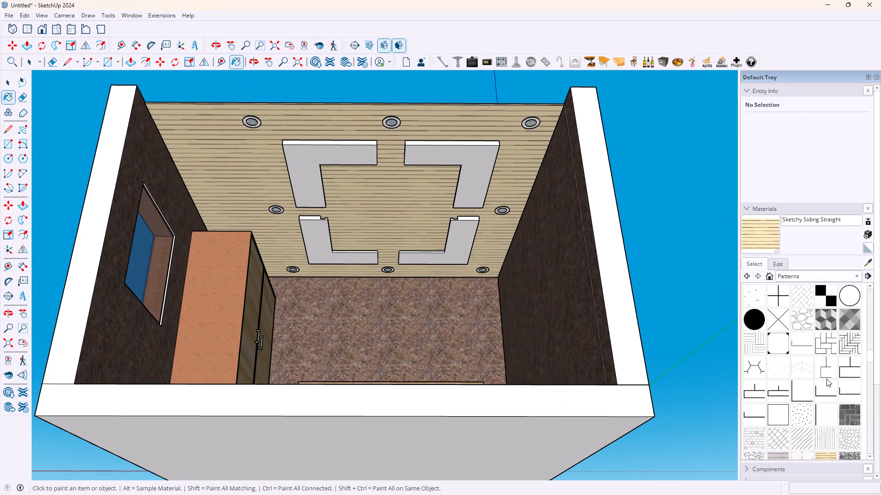
pyautogui.scroll(3, 826, 379)
pyautogui.click(830, 387)
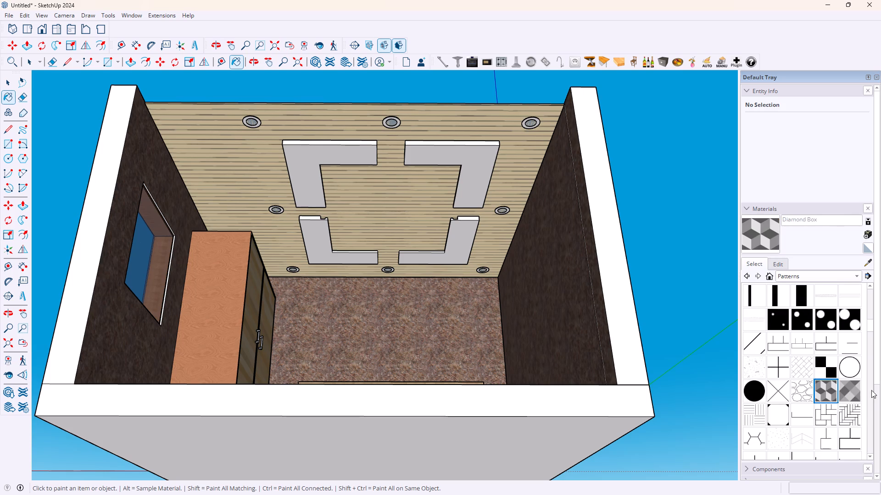
pyautogui.click(853, 391)
pyautogui.click(505, 158)
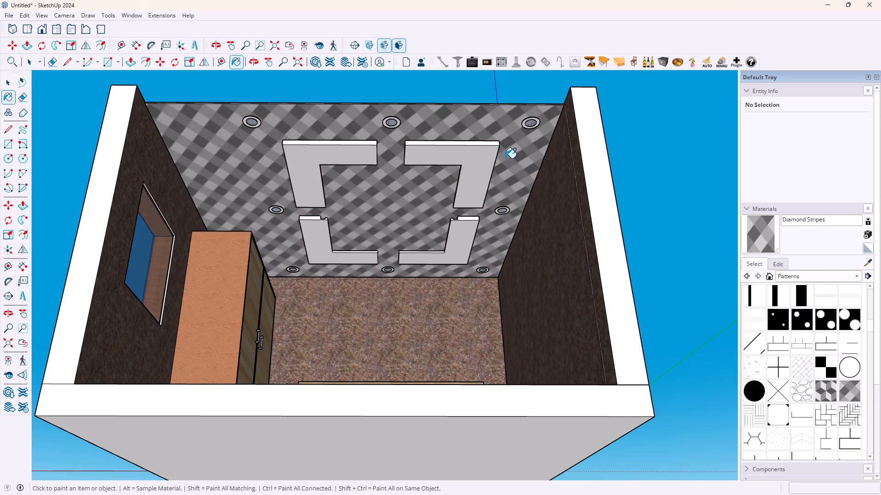
pyautogui.scroll(1, 497, 188)
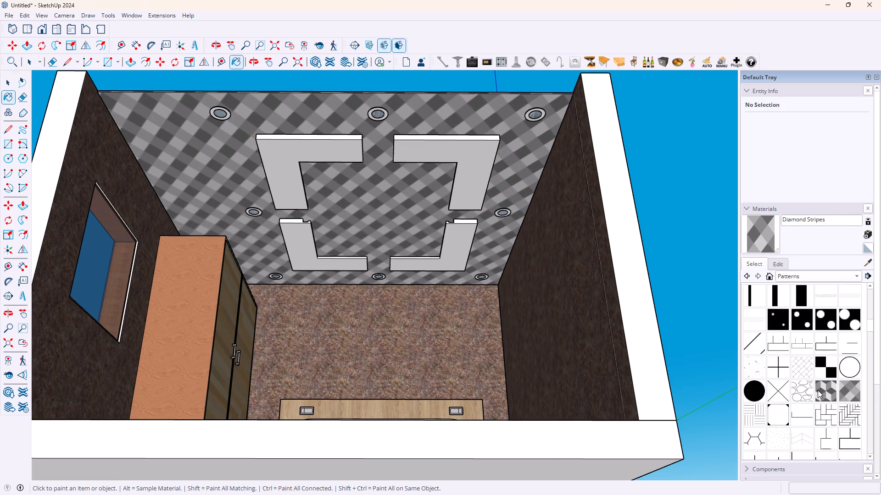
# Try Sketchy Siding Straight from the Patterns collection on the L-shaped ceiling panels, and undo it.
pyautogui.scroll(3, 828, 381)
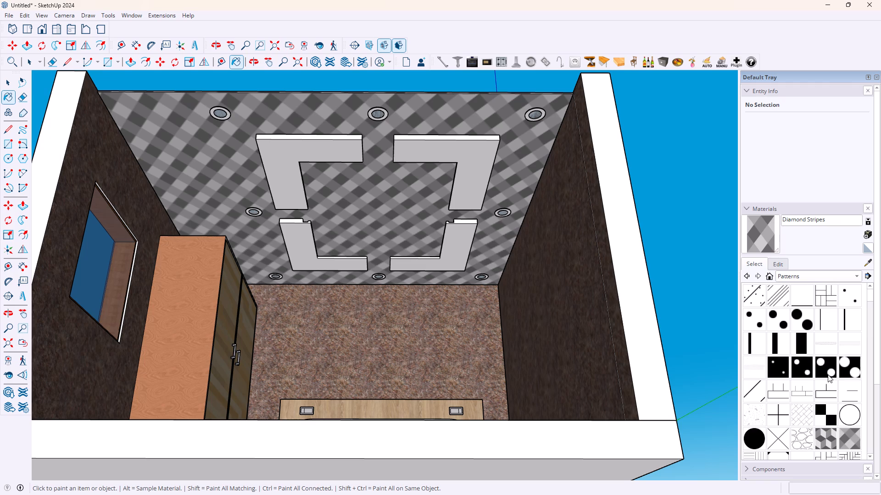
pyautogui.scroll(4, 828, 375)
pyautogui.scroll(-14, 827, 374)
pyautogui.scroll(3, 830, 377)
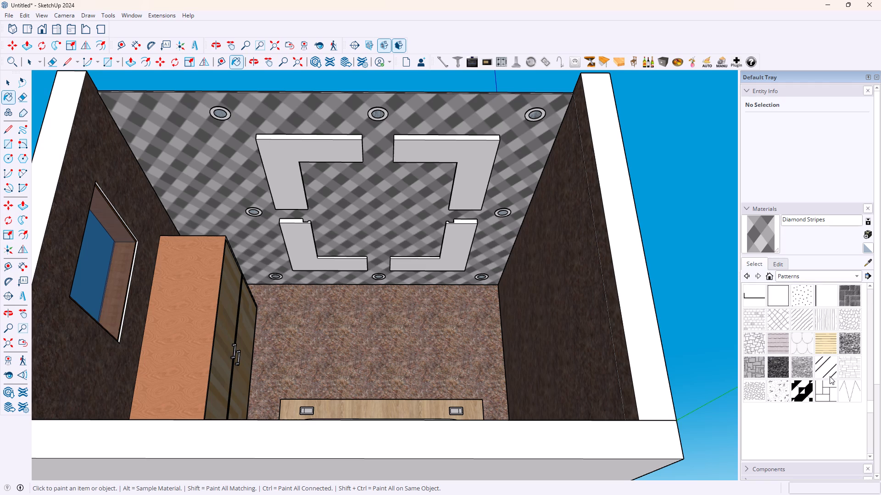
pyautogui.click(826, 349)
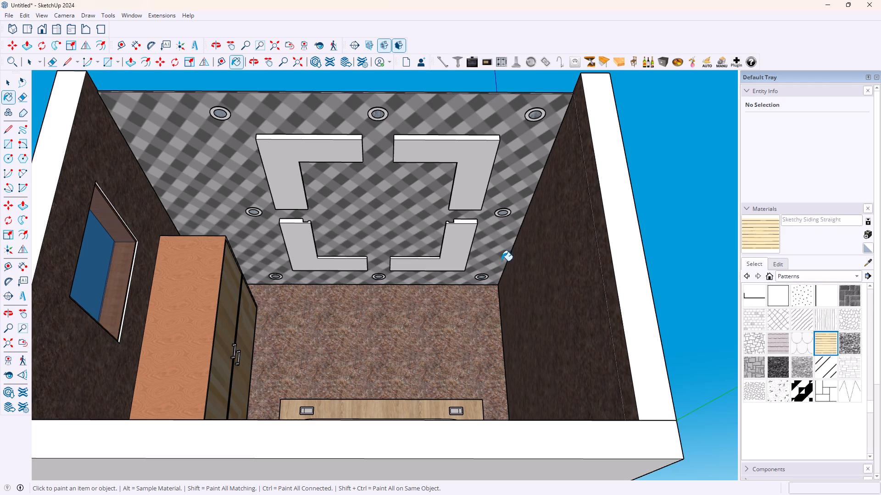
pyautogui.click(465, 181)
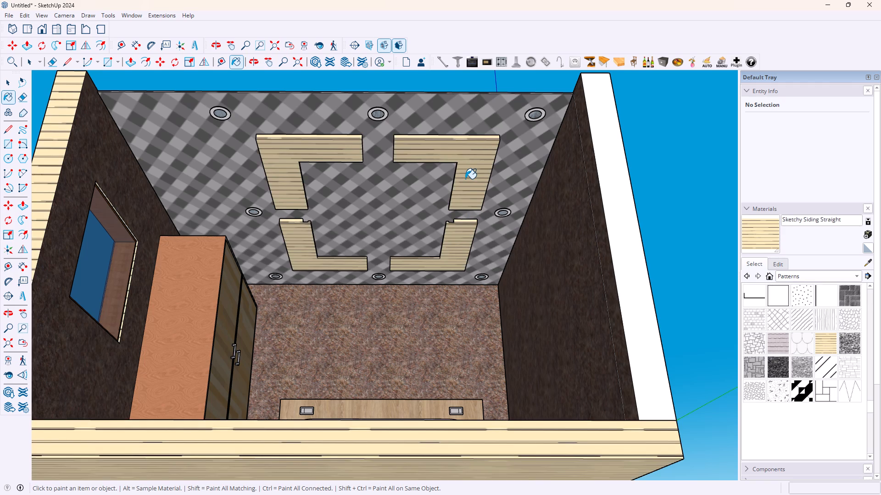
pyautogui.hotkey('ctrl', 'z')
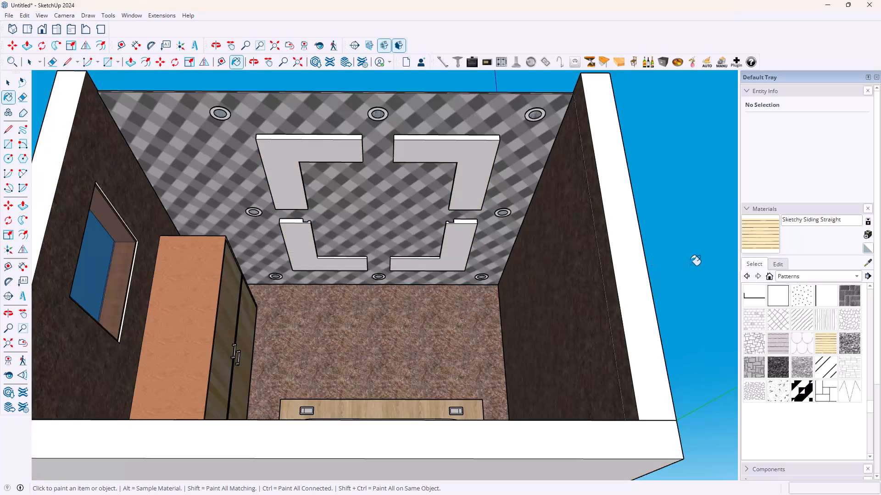
# Paint the two L-shaped ceiling panels farther from the headboard wall with Sketchy Siding Straight, selecting one panel's geometry first.
pyautogui.press('space')
pyautogui.tripleClick(466, 150)
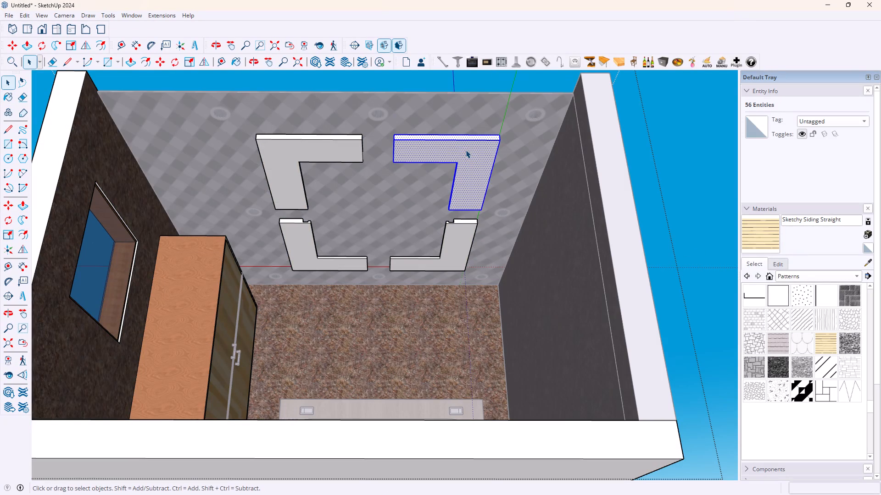
pyautogui.click(819, 340)
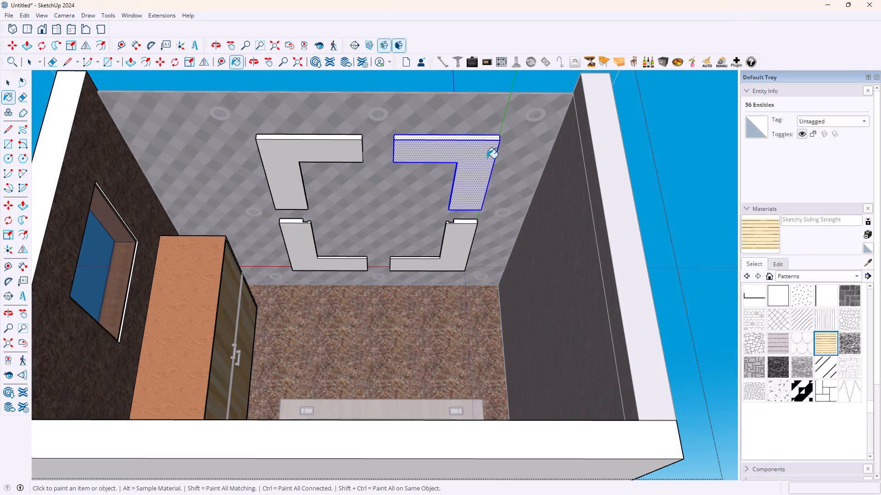
pyautogui.click(475, 155)
pyautogui.click(295, 153)
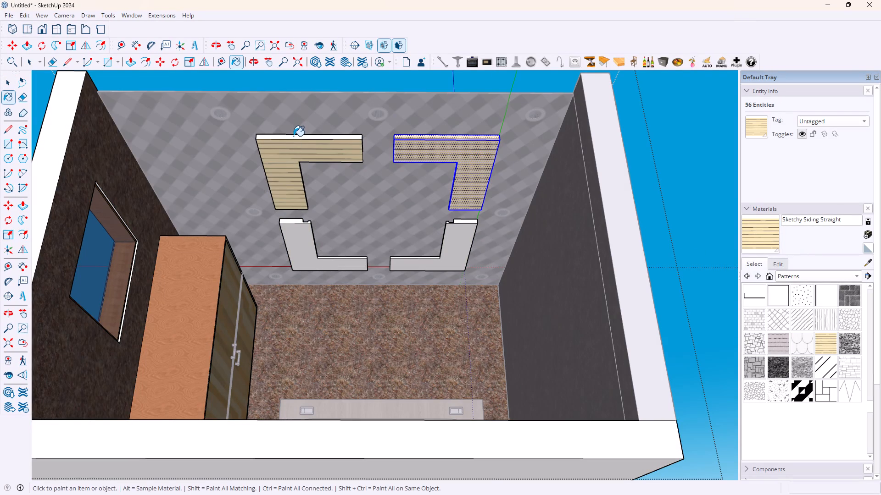
pyautogui.click(293, 136)
pyautogui.moveTo(285, 148); pyautogui.dragTo(414, 191, button='middle')
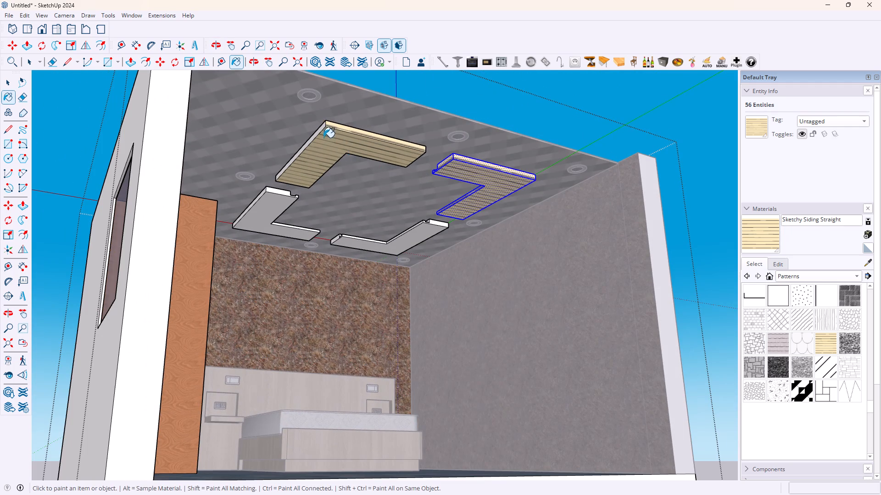
pyautogui.click(320, 128)
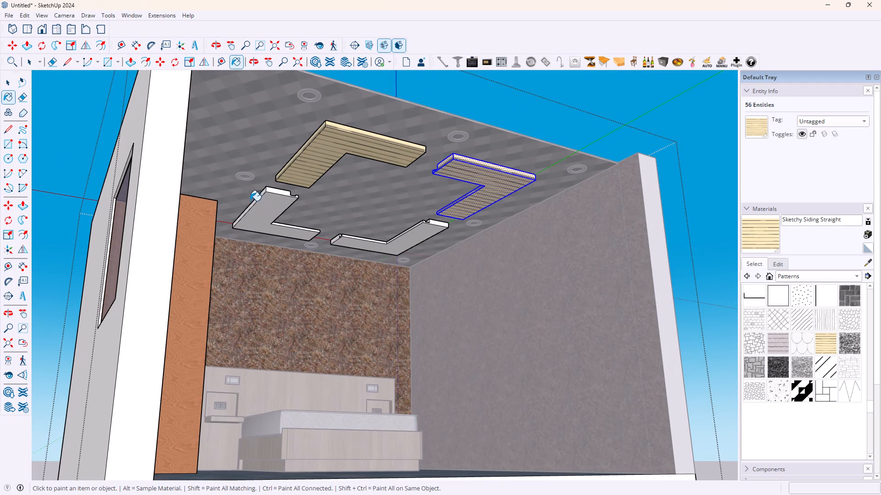
# Paint the underside and edges of the L-shaped ceiling panel between the headboard wall and wardrobe with Sketchy Siding Straight.
pyautogui.click(255, 200)
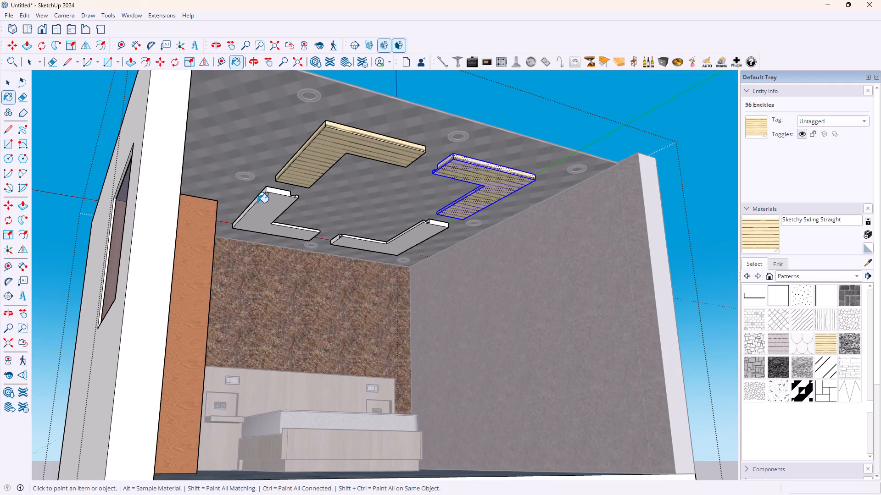
pyautogui.click(259, 198)
pyautogui.click(265, 205)
pyautogui.click(273, 191)
pyautogui.scroll(4, 309, 230)
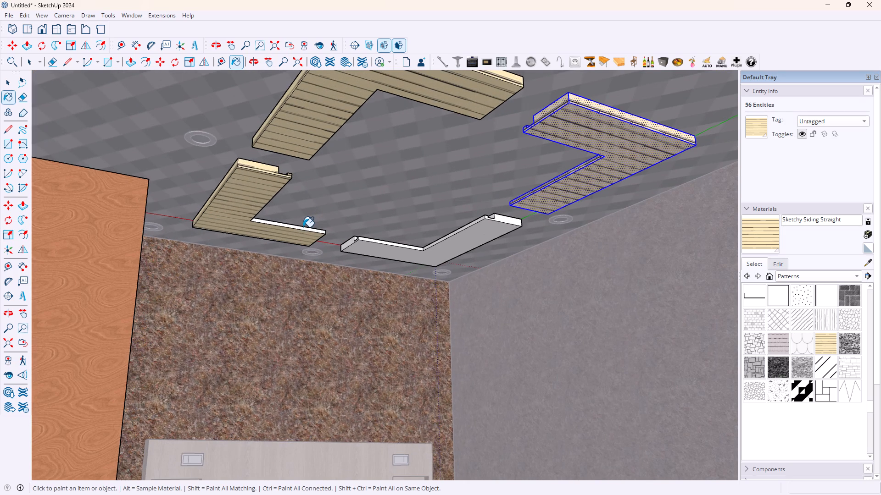
pyautogui.click(302, 227)
pyautogui.click(301, 228)
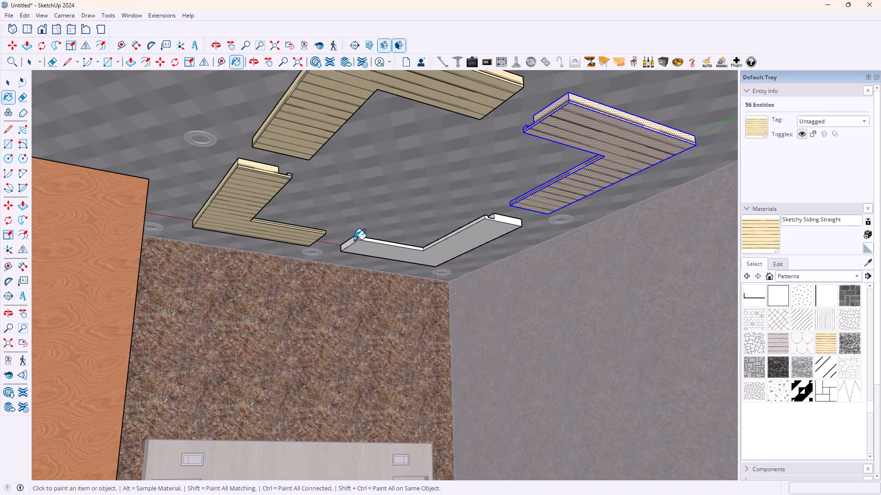
# Paint the faces of the other L-shaped ceiling panel beside the headboard wall with Sketchy Siding Straight.
pyautogui.click(351, 242)
pyautogui.scroll(3, 367, 242)
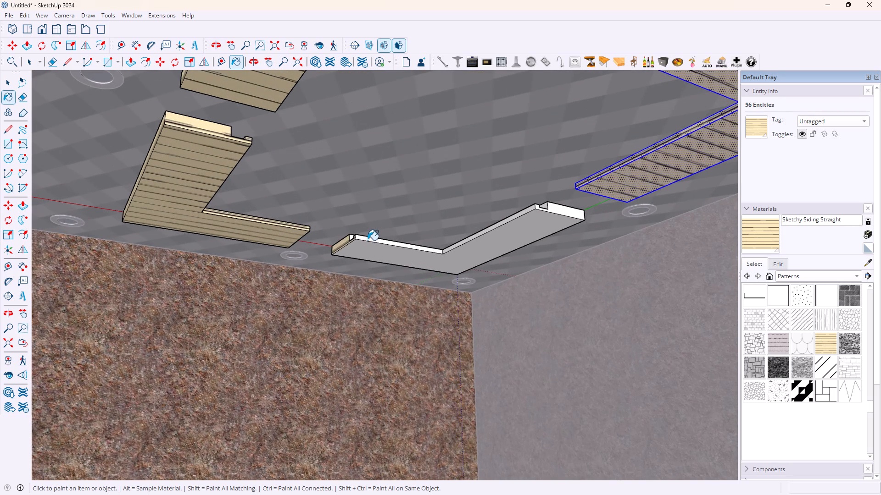
pyautogui.click(368, 238)
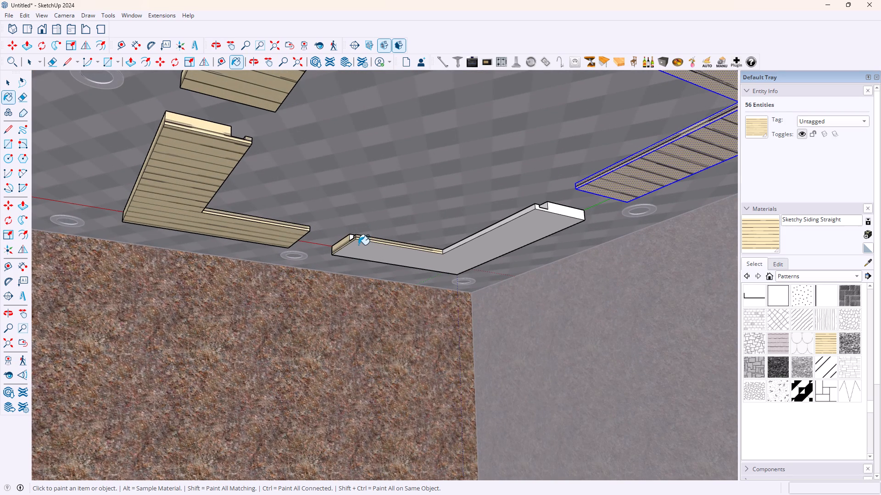
pyautogui.click(361, 250)
pyautogui.click(569, 214)
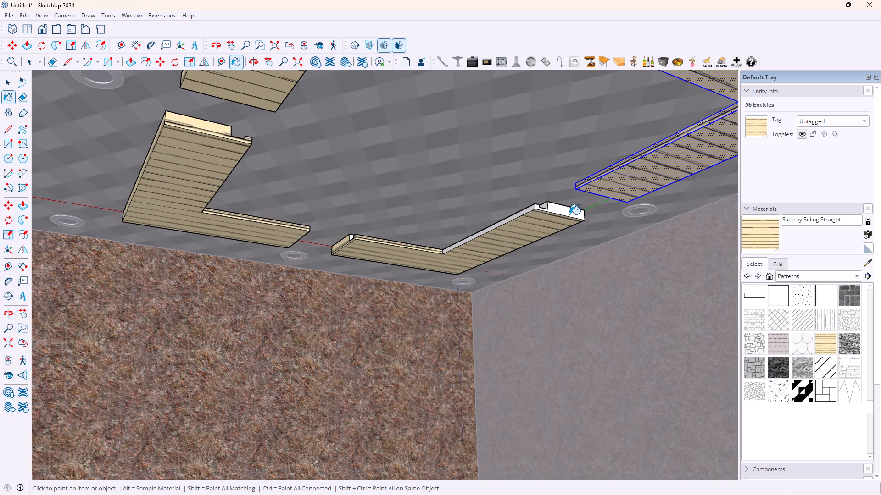
pyautogui.click(519, 213)
# Paint the unpainted inner edges of the wardrobe-side ceiling panels with Sketchy Siding Straight.
pyautogui.moveTo(579, 234); pyautogui.dragTo(439, 221, button='middle')
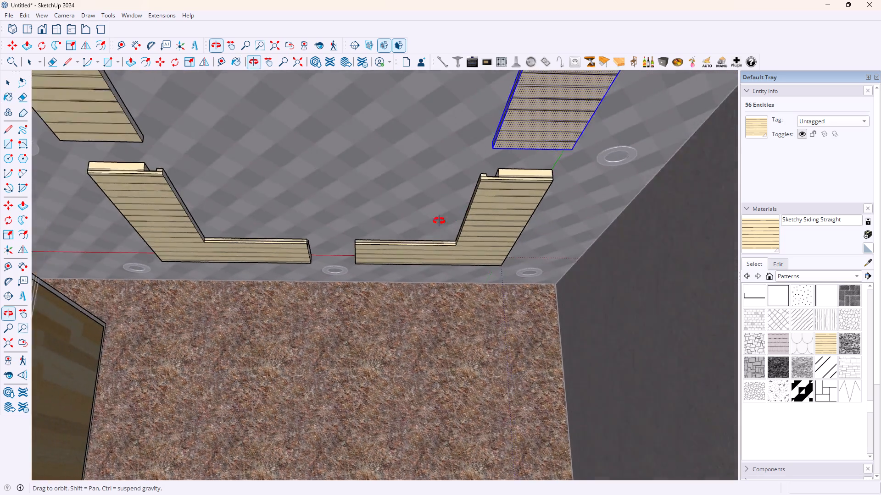
pyautogui.moveTo(439, 221); pyautogui.dragTo(417, 267, button='middle')
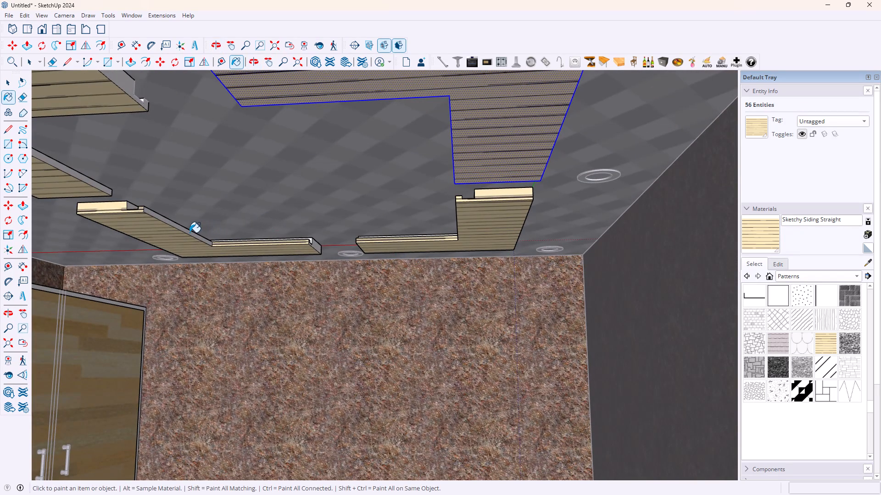
pyautogui.click(190, 232)
pyautogui.click(104, 188)
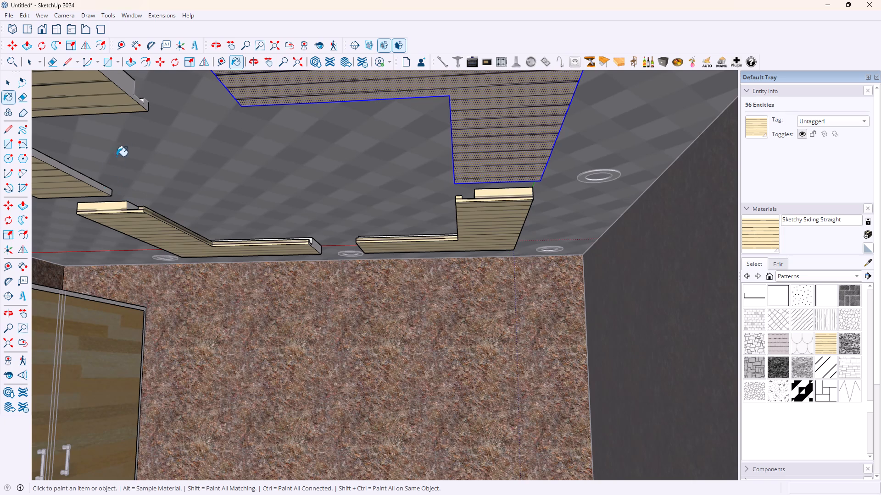
pyautogui.click(130, 88)
# Check the ceiling panels from below for missed faces and paint an unpainted inner edge with Sketchy Siding Straight.
pyautogui.moveTo(241, 142); pyautogui.dragTo(396, 163, button='middle')
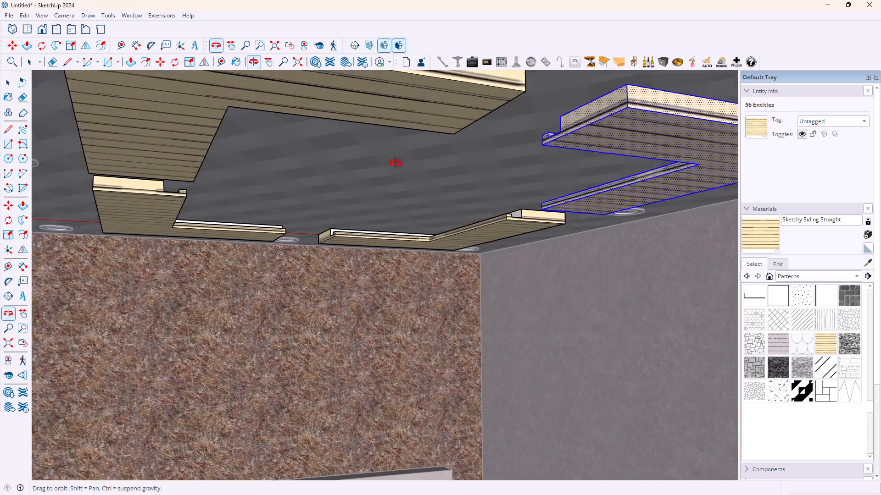
pyautogui.moveTo(396, 163); pyautogui.dragTo(428, 178, button='middle')
pyautogui.scroll(-2, 514, 207)
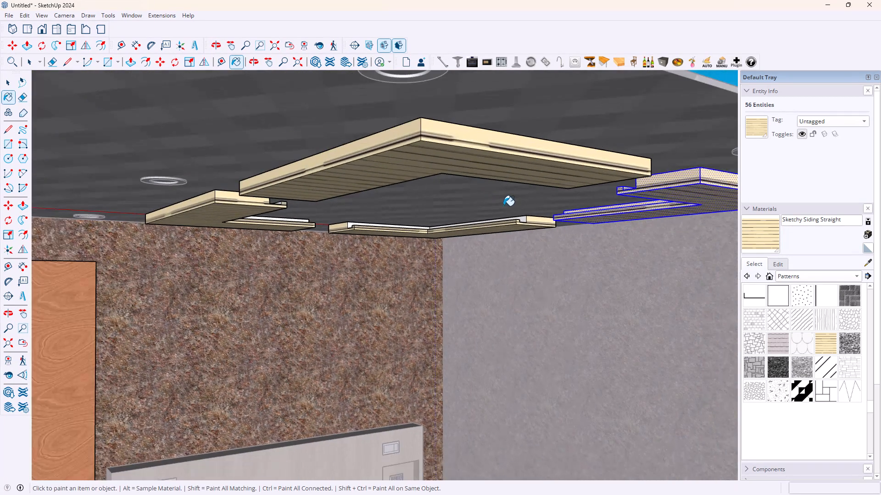
pyautogui.scroll(5, 482, 205)
pyautogui.moveTo(458, 198); pyautogui.dragTo(95, 126, button='middle')
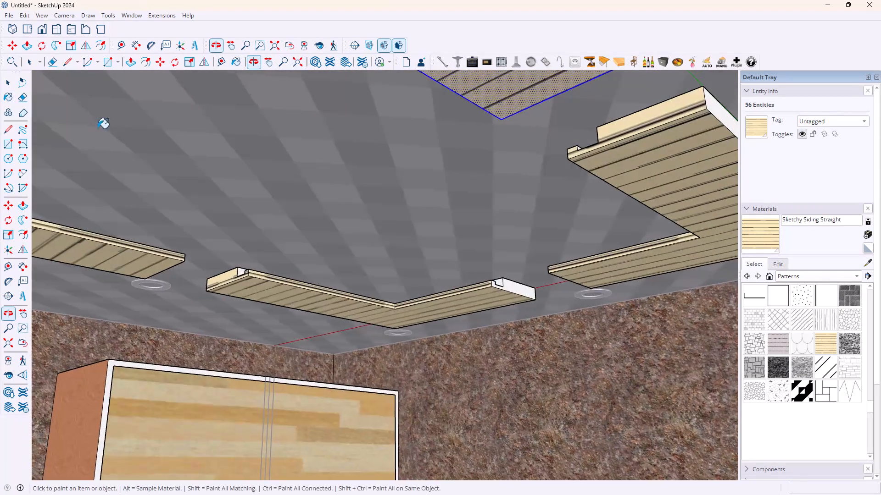
pyautogui.scroll(-4, 128, 168)
pyautogui.click(8, 342)
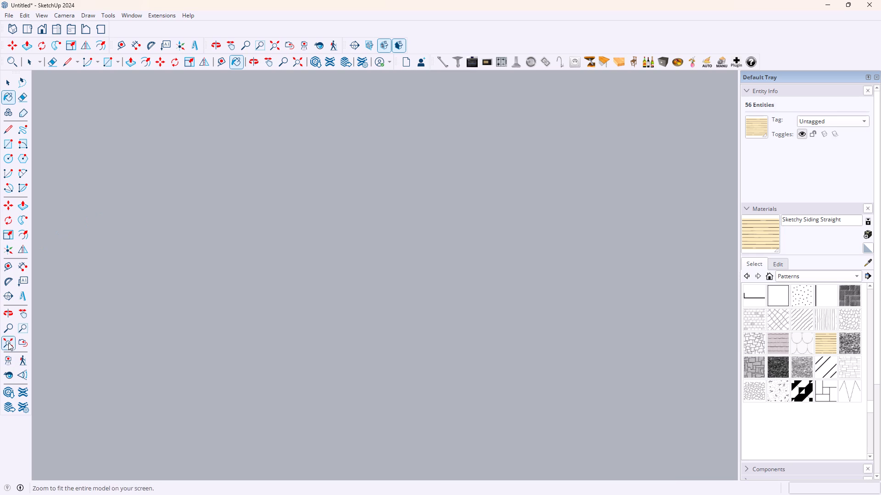
pyautogui.scroll(11, 320, 225)
pyautogui.moveTo(316, 214); pyautogui.dragTo(316, 207, button='middle')
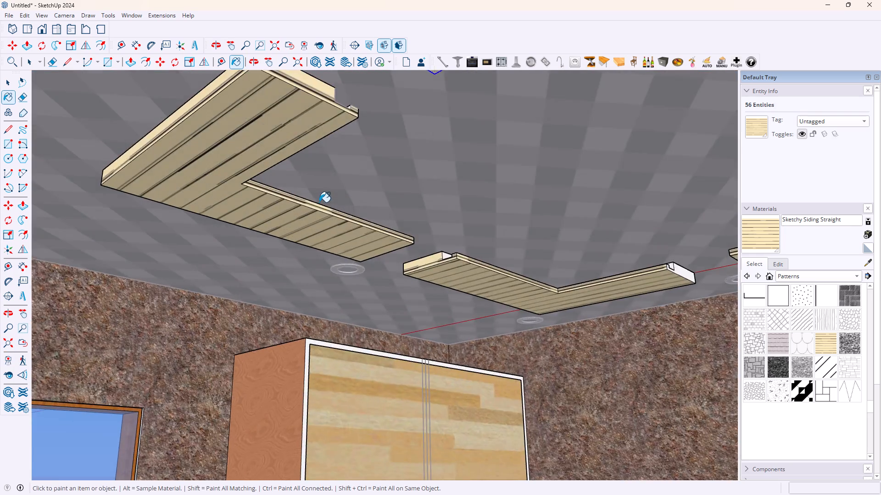
pyautogui.scroll(5, 319, 202)
pyautogui.moveTo(339, 204); pyautogui.dragTo(156, 162, button='middle')
pyautogui.scroll(1, 335, 204)
pyautogui.scroll(-2, 207, 235)
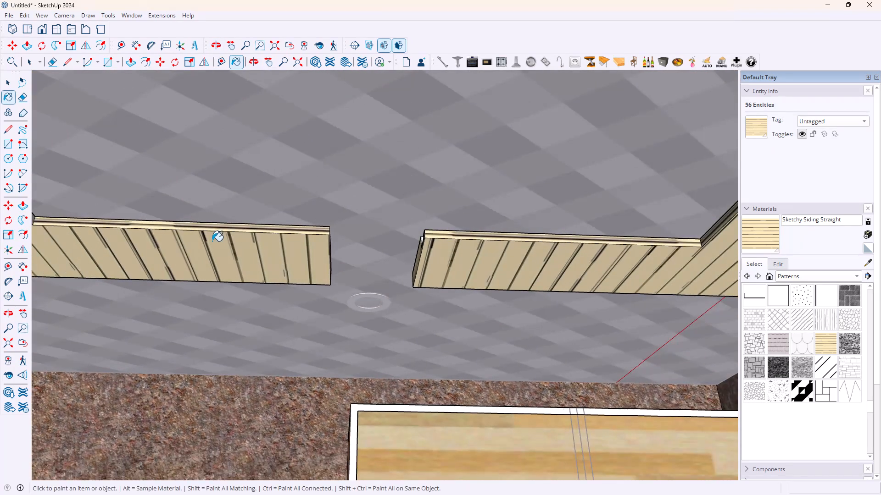
pyautogui.scroll(-1, 174, 247)
pyautogui.moveTo(174, 269); pyautogui.dragTo(46, 302, button='middle')
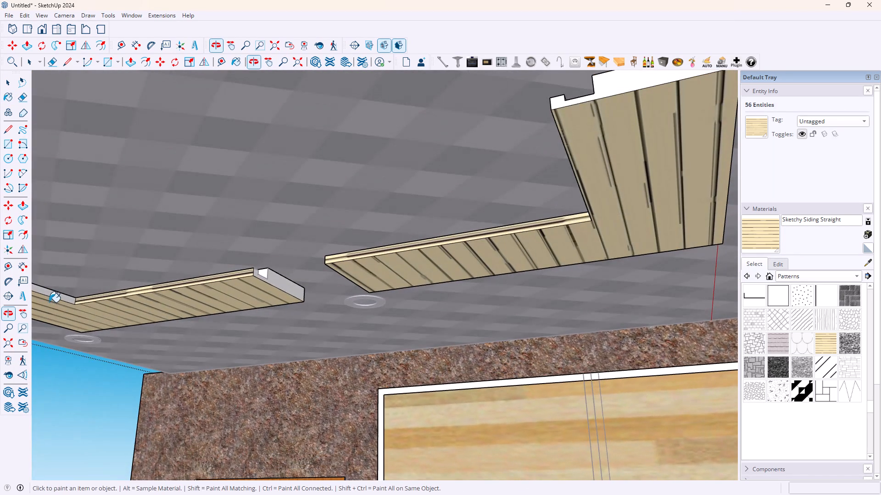
pyautogui.click(53, 294)
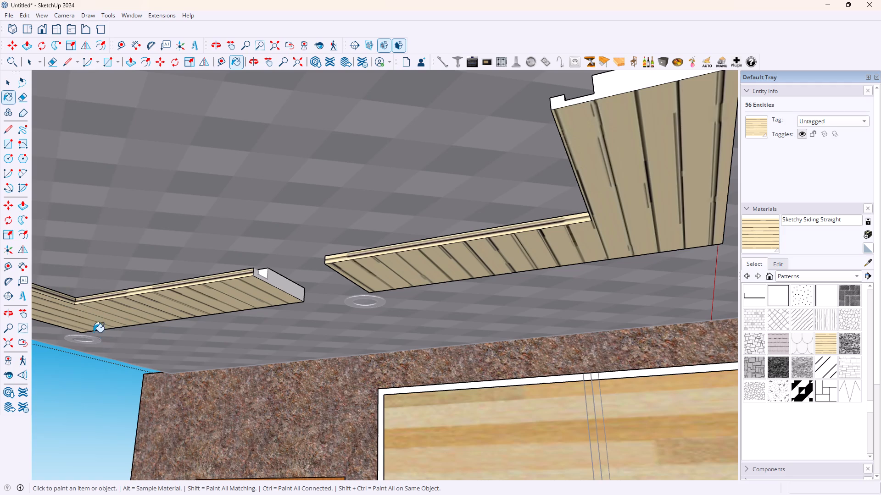
# Examine the ceiling panels and the whole guest room, leaving the group being edited.
pyautogui.scroll(13, 64, 317)
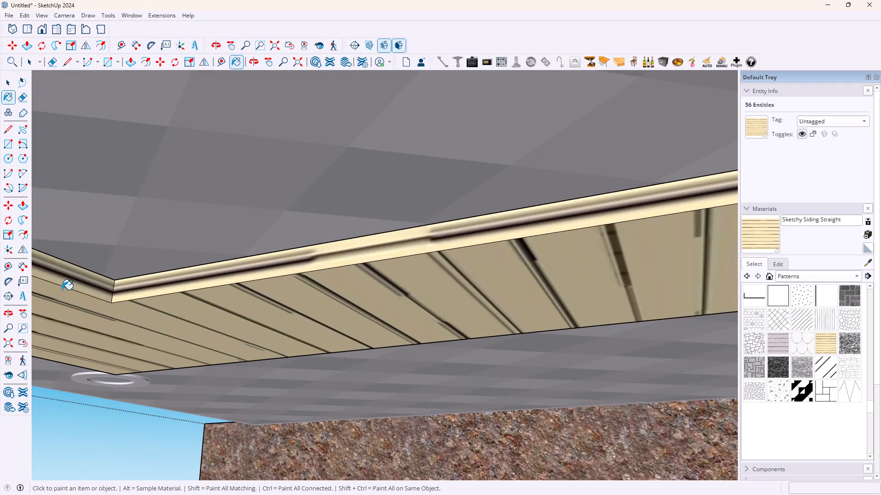
pyautogui.scroll(5, 66, 289)
pyautogui.scroll(-13, 72, 292)
pyautogui.scroll(-1, 145, 324)
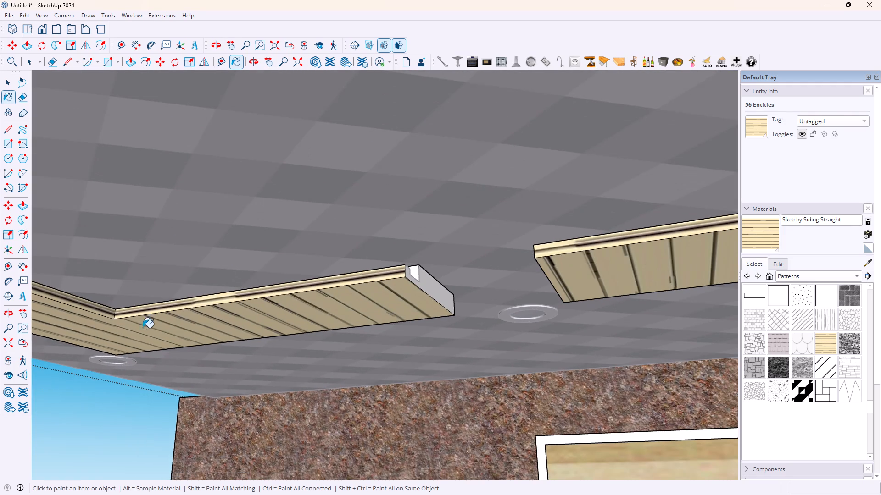
pyautogui.moveTo(115, 350); pyautogui.dragTo(526, 374, button='middle')
pyautogui.scroll(-2, 524, 329)
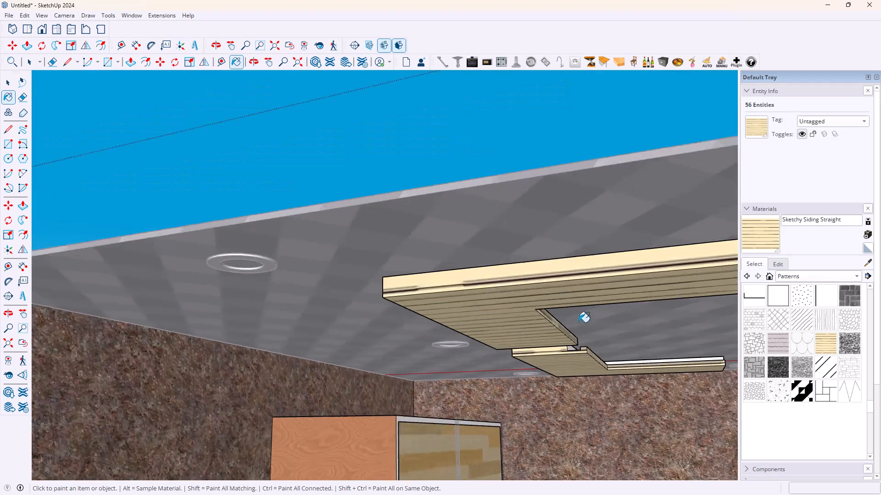
pyautogui.scroll(-9, 579, 322)
pyautogui.scroll(-15, 544, 291)
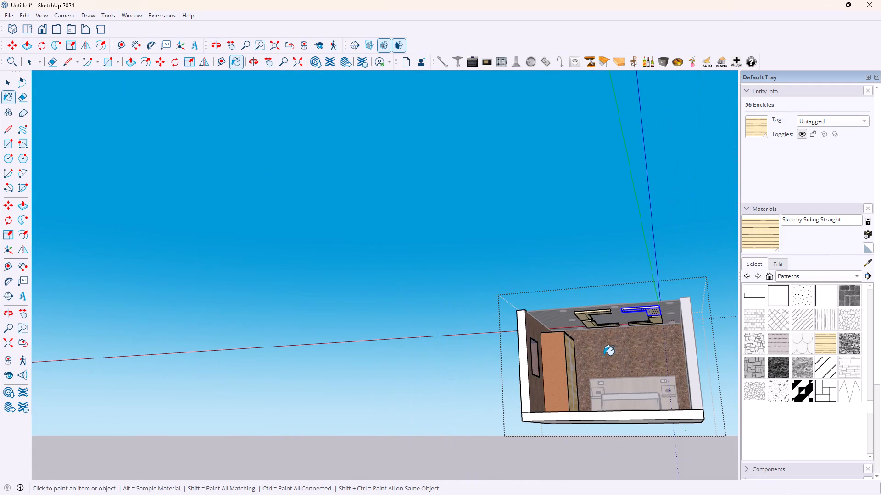
pyautogui.press('space')
pyautogui.scroll(4, 658, 264)
pyautogui.click(340, 164)
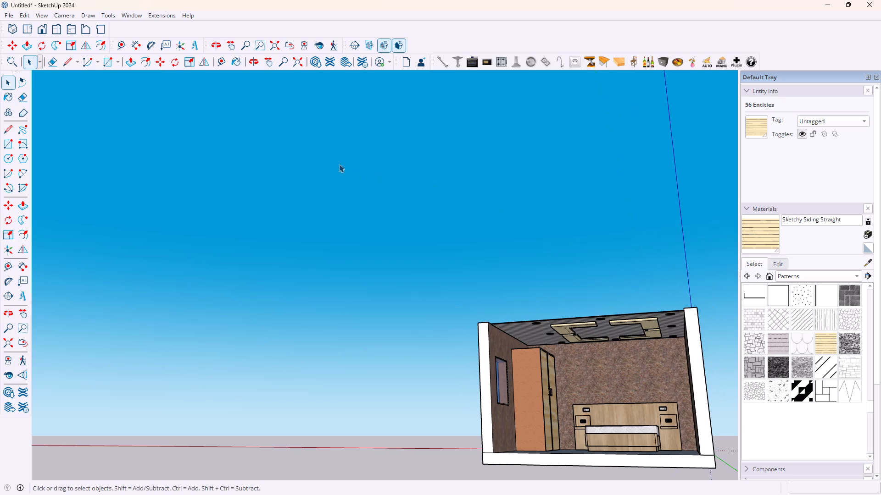
pyautogui.press('space')
pyautogui.scroll(5, 536, 257)
pyautogui.moveTo(509, 278); pyautogui.dragTo(535, 343, button='middle')
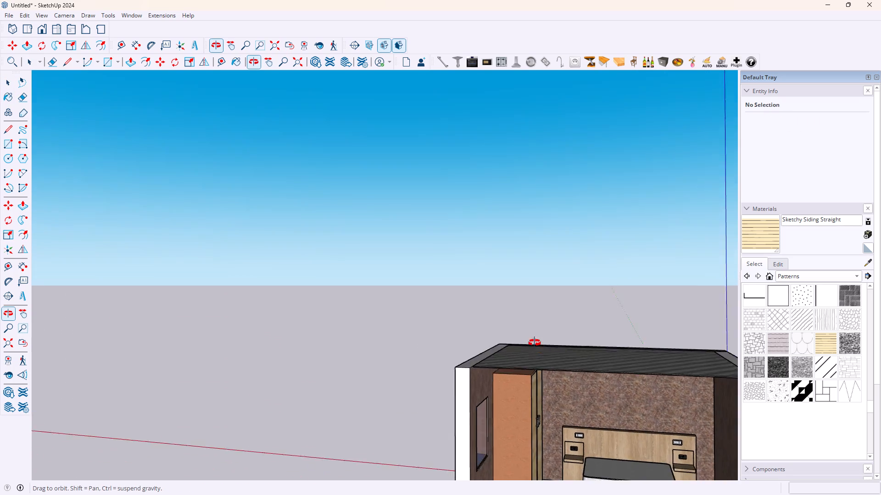
pyautogui.moveTo(535, 343); pyautogui.dragTo(546, 362, button='middle')
pyautogui.scroll(-5, 565, 318)
pyautogui.scroll(4, 588, 396)
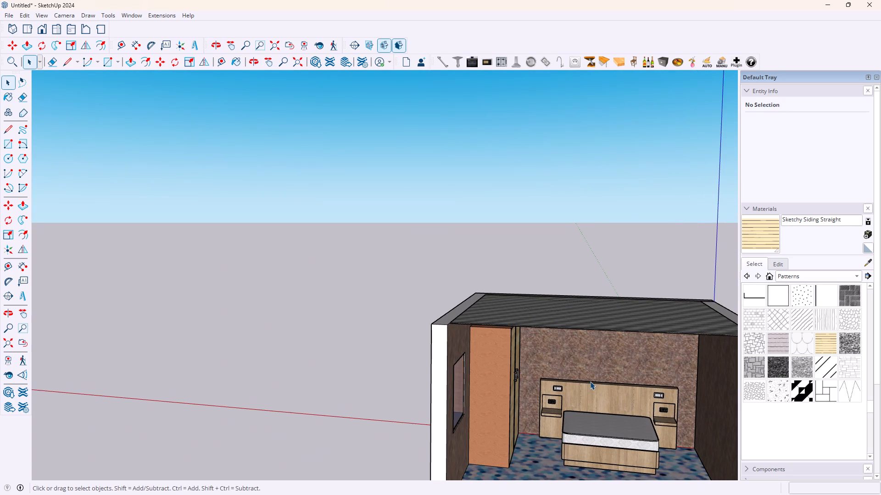
# Raise the connected top face of the window-side and headboard walls by 1' with Push/Pull.
pyautogui.scroll(-6, 456, 334)
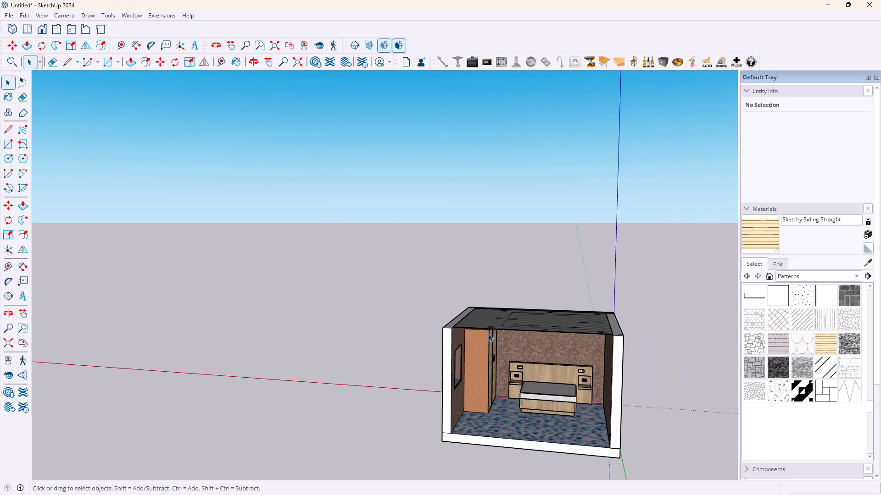
pyautogui.scroll(-1, 505, 393)
pyautogui.scroll(9, 517, 437)
pyautogui.moveTo(544, 418); pyautogui.dragTo(557, 439, button='middle')
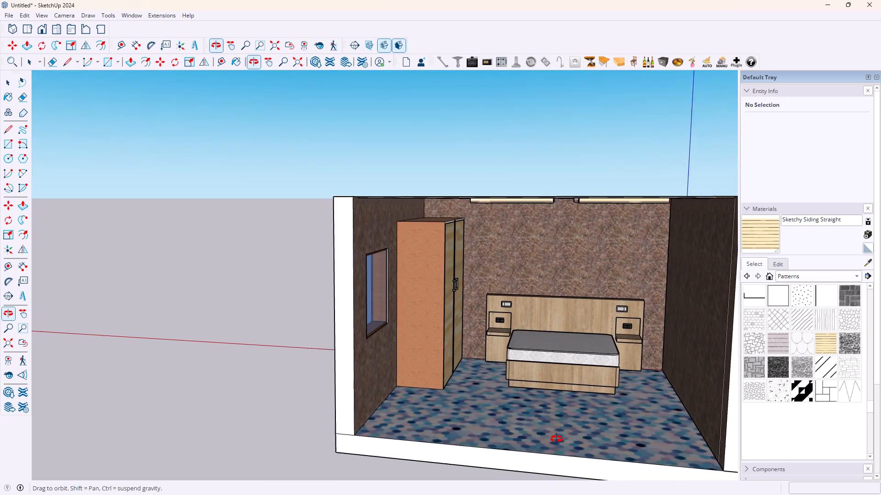
pyautogui.moveTo(557, 439); pyautogui.dragTo(592, 434, button='middle')
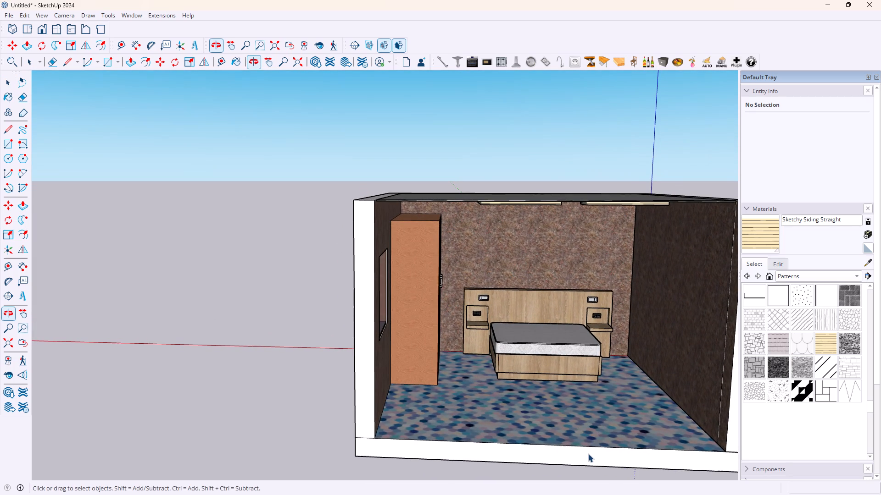
pyautogui.press('p')
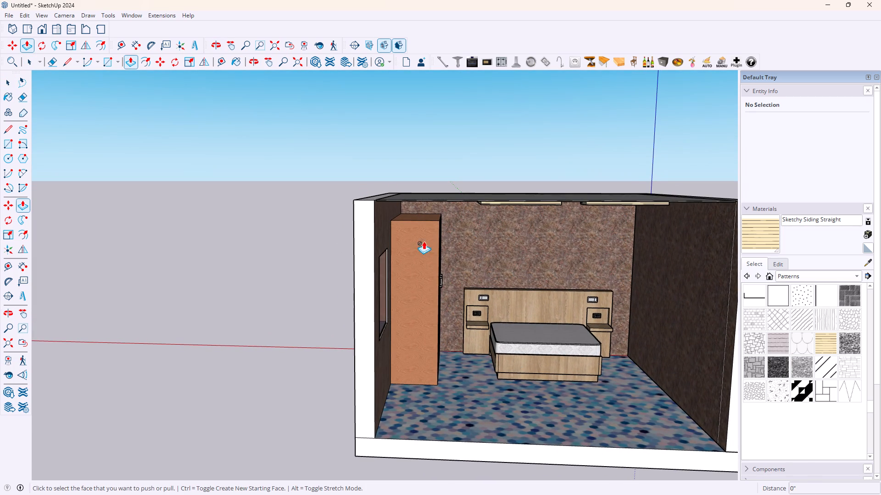
pyautogui.moveTo(374, 192); pyautogui.dragTo(364, 257, button='middle')
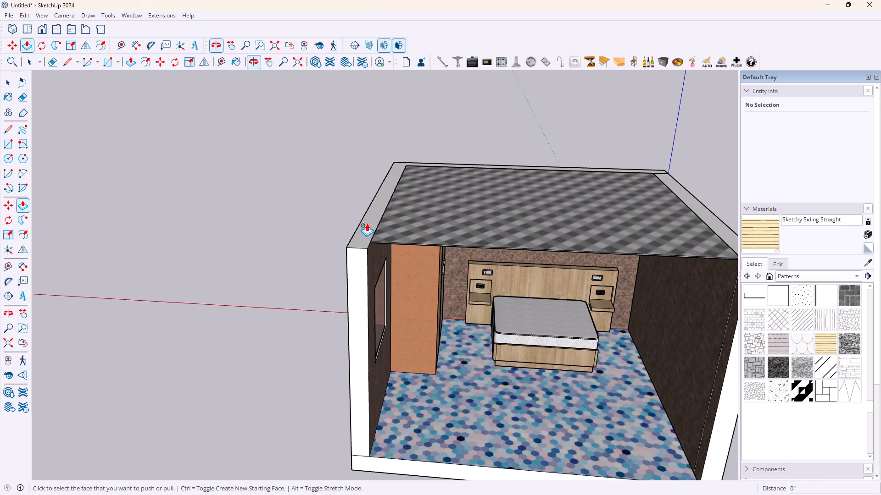
pyautogui.click(369, 230)
pyautogui.press('space')
pyautogui.doubleClick(365, 222)
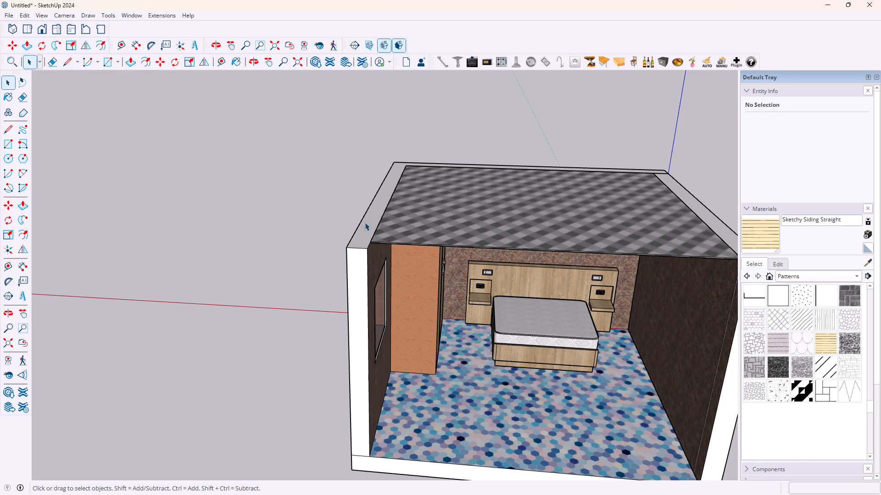
pyautogui.click(366, 225)
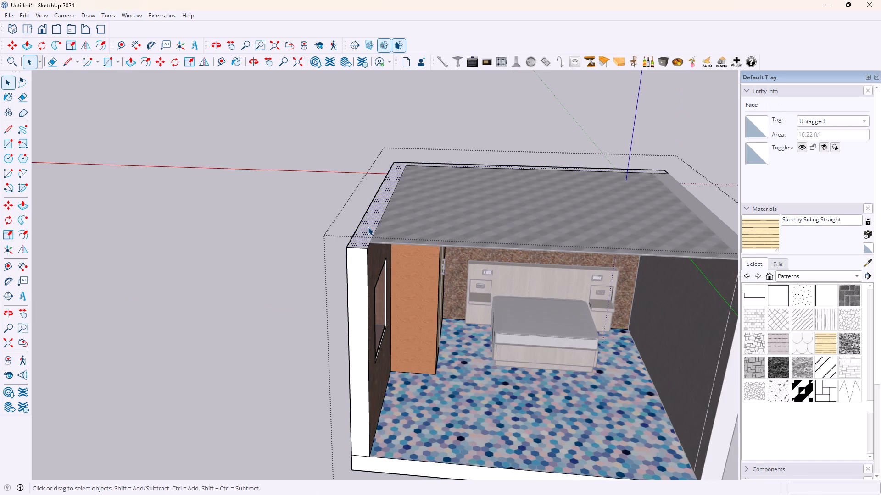
pyautogui.press('m')
pyautogui.press('p')
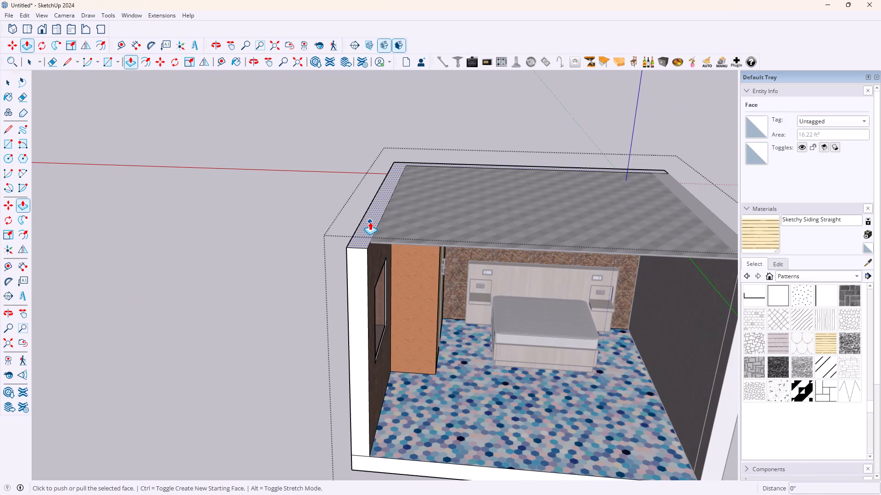
pyautogui.click(370, 222)
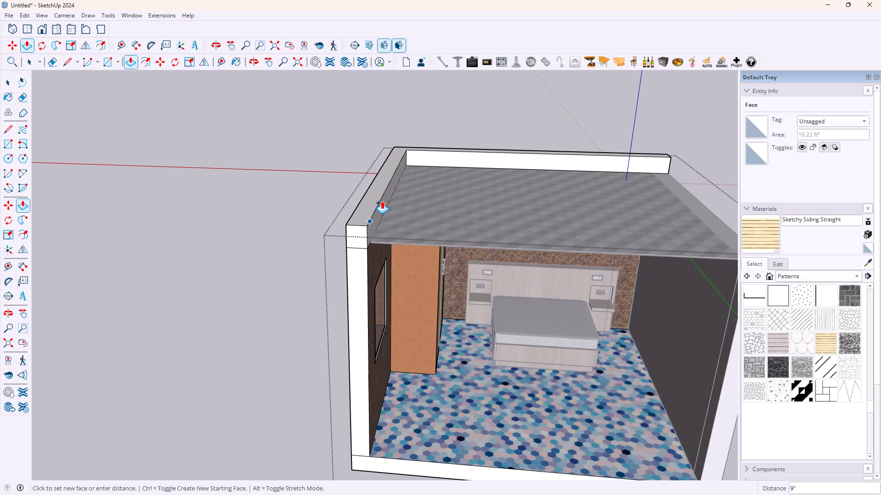
pyautogui.write("1'")
pyautogui.press('Return')
# Raise the long top face of the wall opposite the wardrobe by 1' with Push/Pull.
pyautogui.scroll(-4, 682, 198)
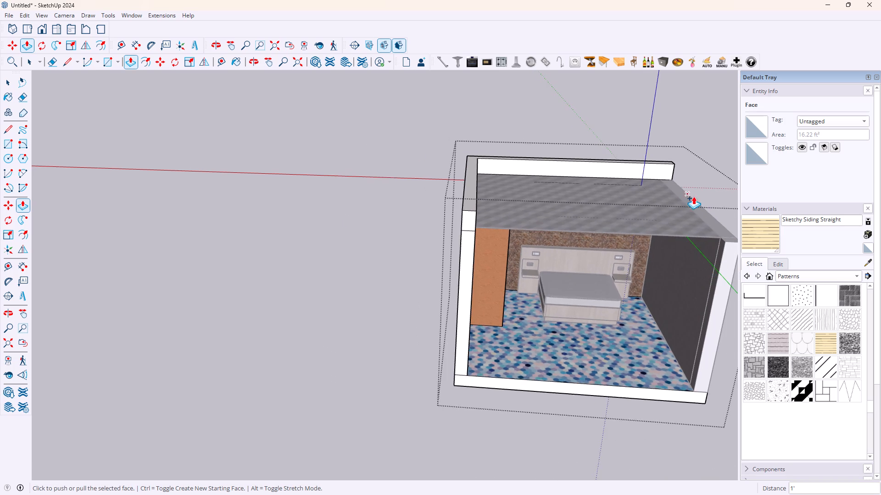
pyautogui.scroll(-4, 716, 196)
pyautogui.scroll(9, 723, 196)
pyautogui.press('space')
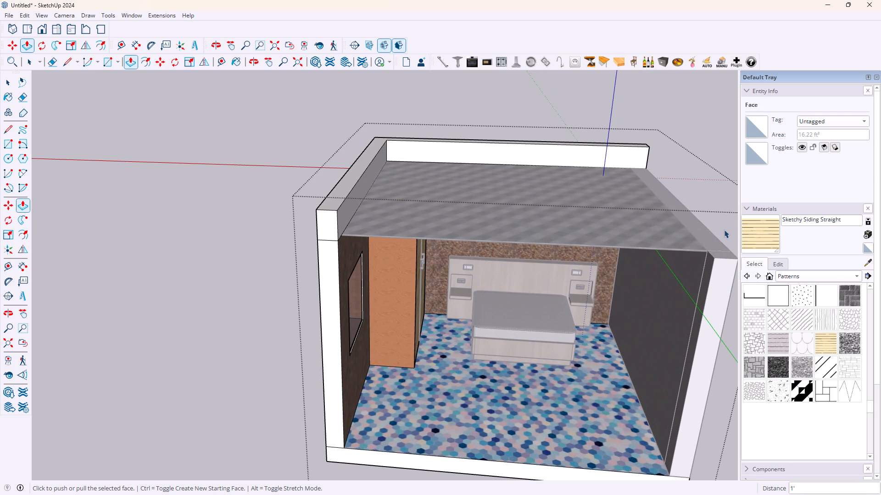
pyautogui.click(710, 235)
pyautogui.click(710, 240)
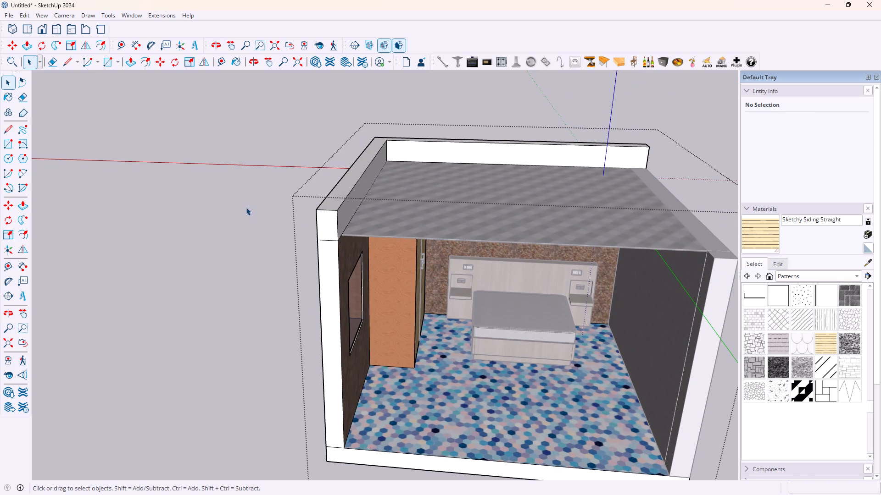
pyautogui.click(241, 206)
pyautogui.doubleClick(709, 241)
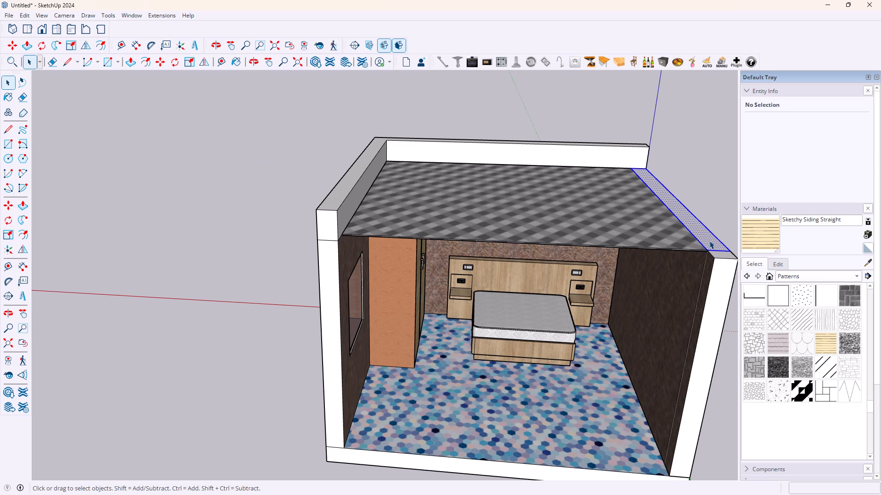
pyautogui.doubleClick(712, 243)
pyautogui.press('m')
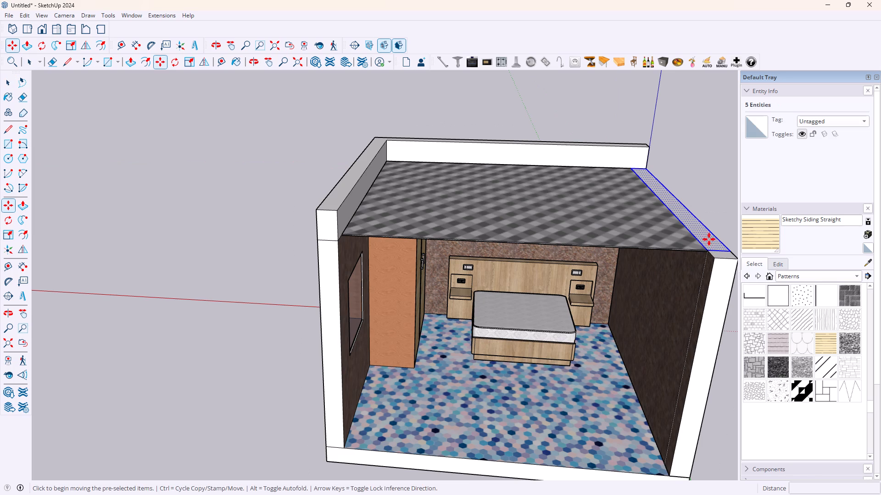
pyautogui.press('p')
pyautogui.click(710, 234)
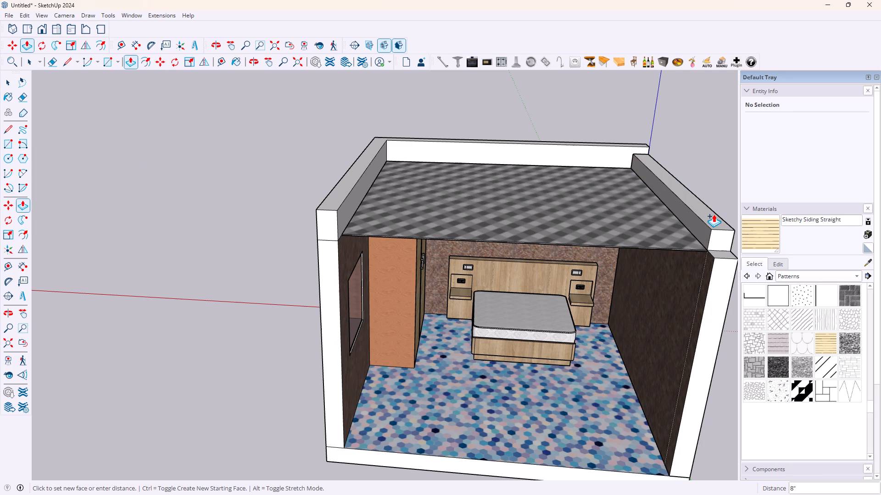
pyautogui.write("1'")
pyautogui.press('Return')
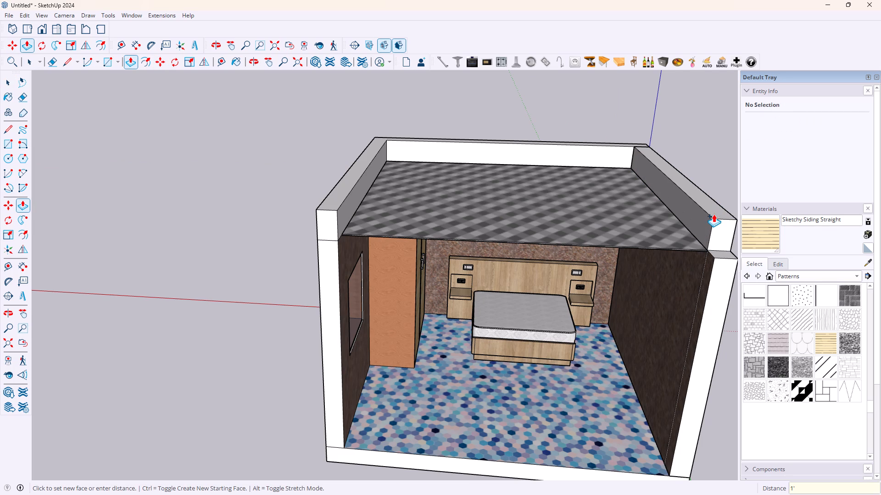
# Pull the leftover top face at that wall's open front end up 1', level with the raised part.
pyautogui.click(727, 249)
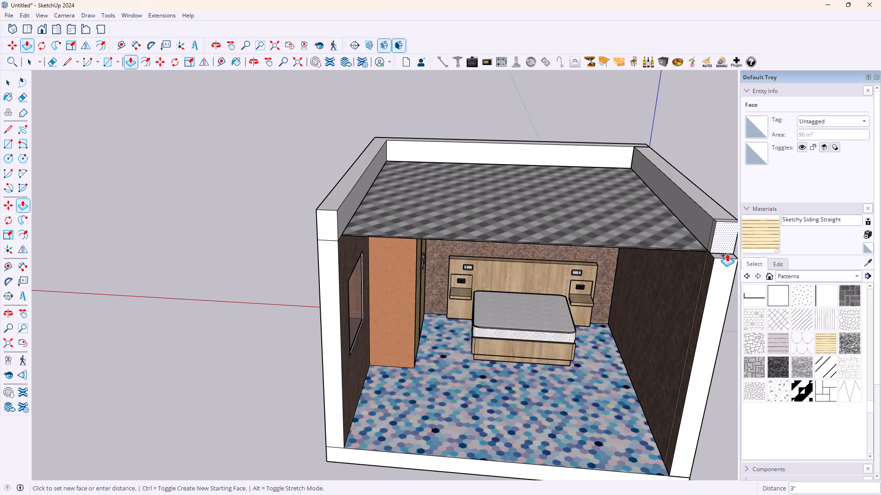
pyautogui.press('Escape')
pyautogui.click(727, 254)
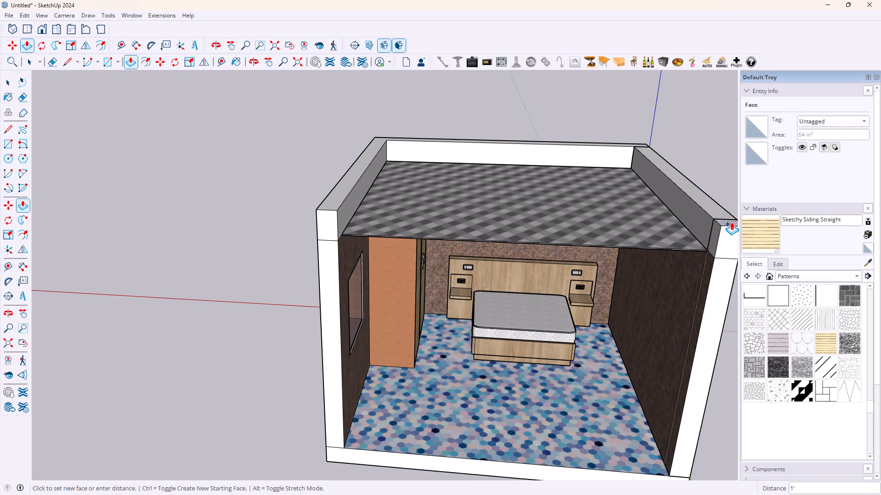
pyautogui.click(731, 222)
pyautogui.press('space')
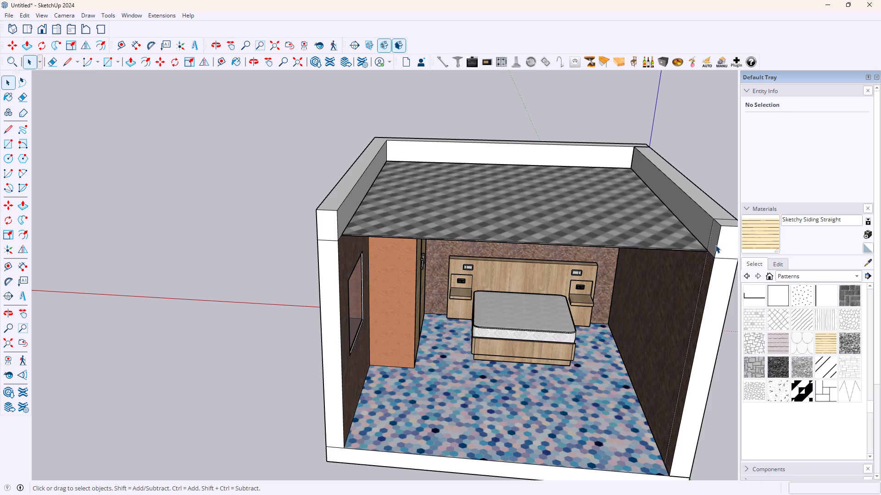
# Erase the seam lines on the inner face and front end of the wall opposite the wardrobe.
pyautogui.scroll(10, 708, 260)
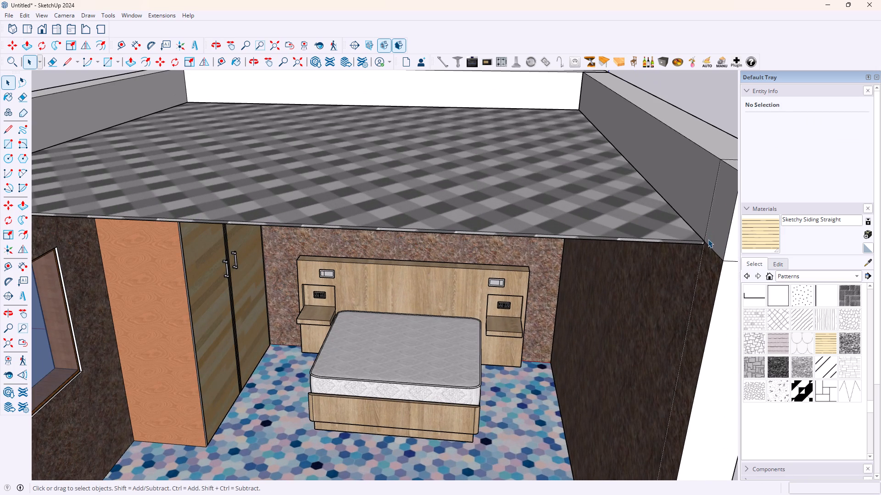
pyautogui.press('e')
pyautogui.moveTo(708, 225); pyautogui.dragTo(702, 220)
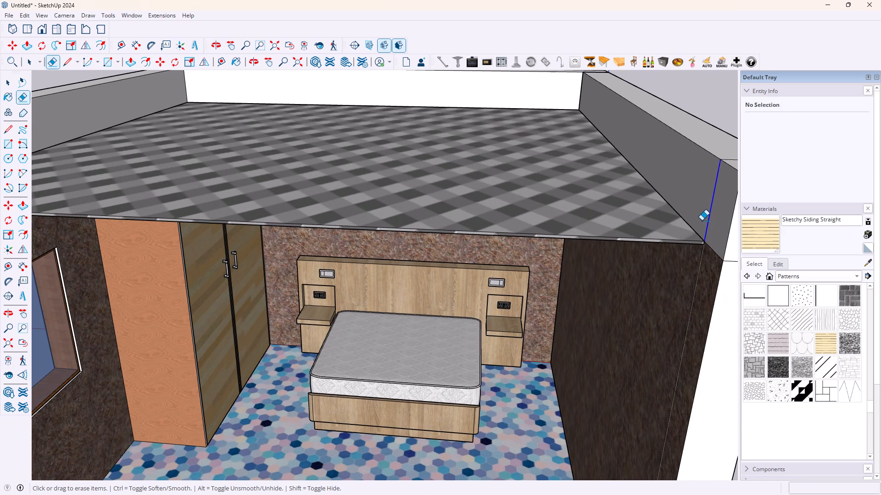
pyautogui.scroll(-15, 705, 248)
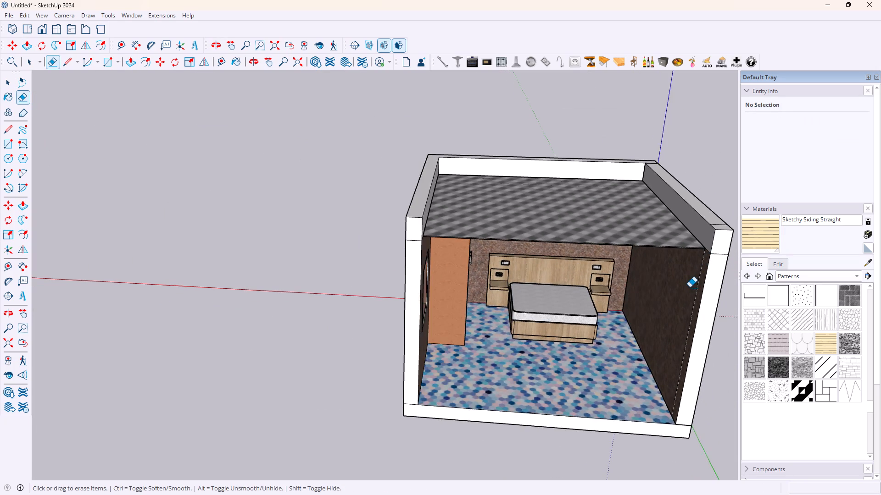
pyautogui.scroll(4, 688, 298)
pyautogui.moveTo(699, 295); pyautogui.dragTo(697, 291)
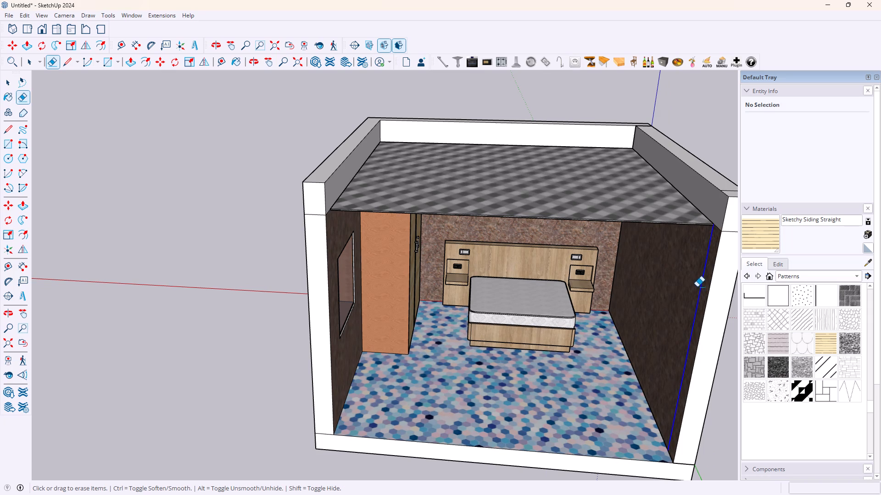
pyautogui.moveTo(730, 229); pyautogui.dragTo(728, 245)
pyautogui.scroll(-6, 714, 248)
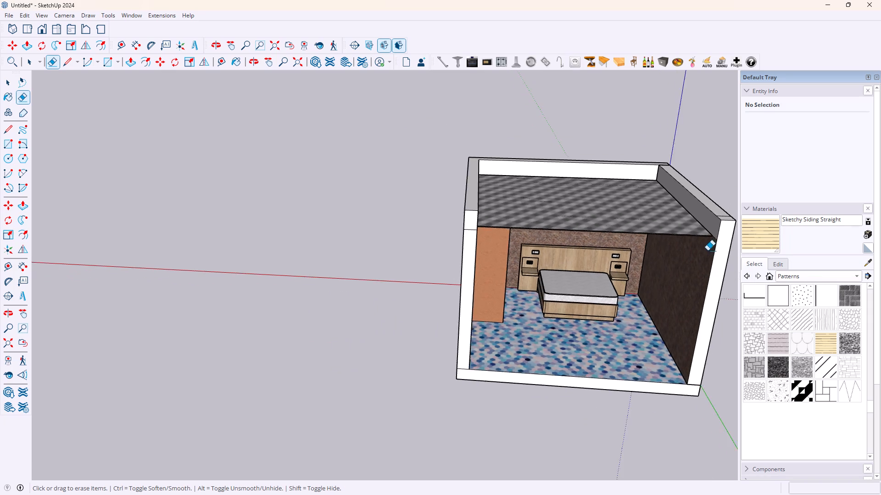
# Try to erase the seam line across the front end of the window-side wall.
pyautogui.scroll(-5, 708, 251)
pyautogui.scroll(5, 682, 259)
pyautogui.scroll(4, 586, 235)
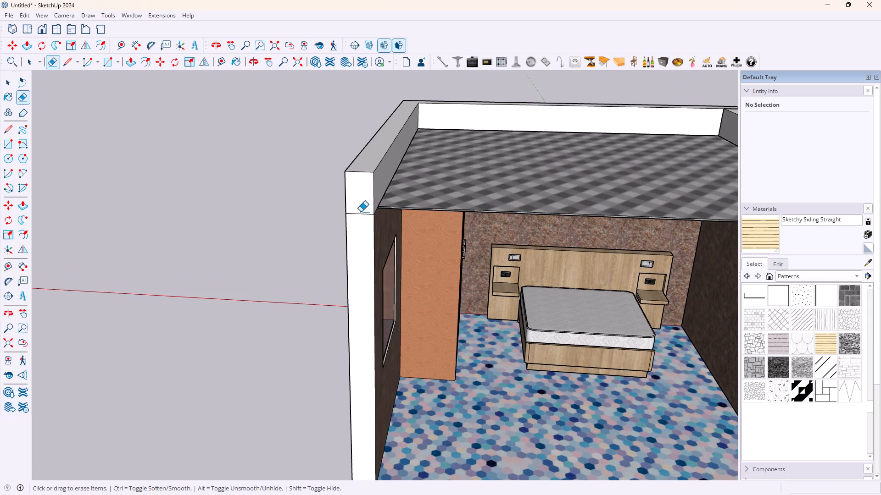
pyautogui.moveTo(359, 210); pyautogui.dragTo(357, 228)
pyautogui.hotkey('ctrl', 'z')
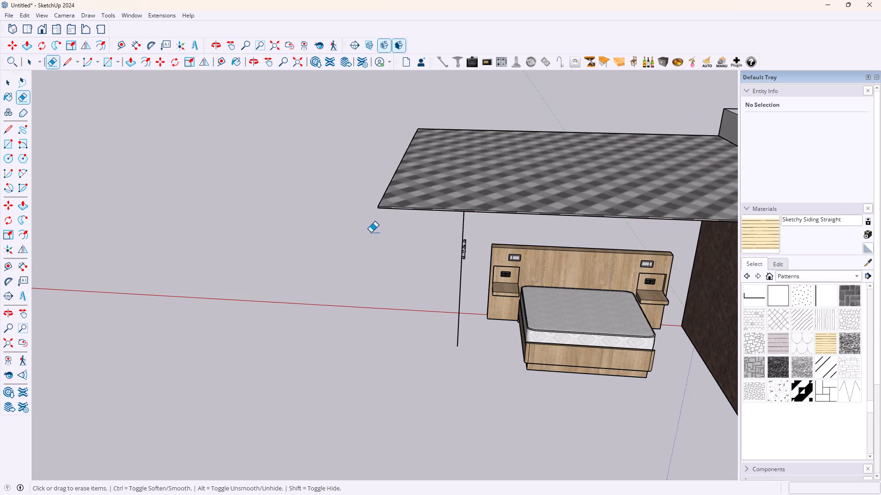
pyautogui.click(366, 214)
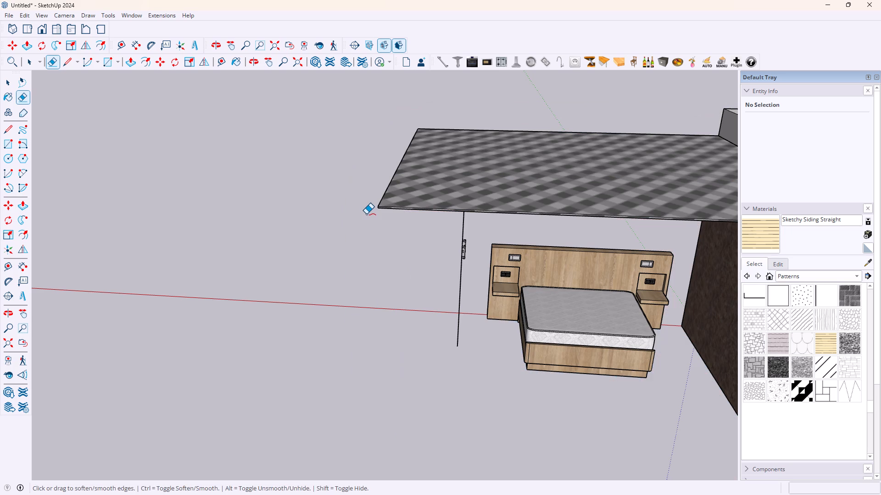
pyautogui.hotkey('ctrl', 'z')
# Inside the window-side wall's group, erase the seam line across the wall's front end, and leave the group.
pyautogui.press('space')
pyautogui.click(328, 219)
pyautogui.tripleClick(363, 207)
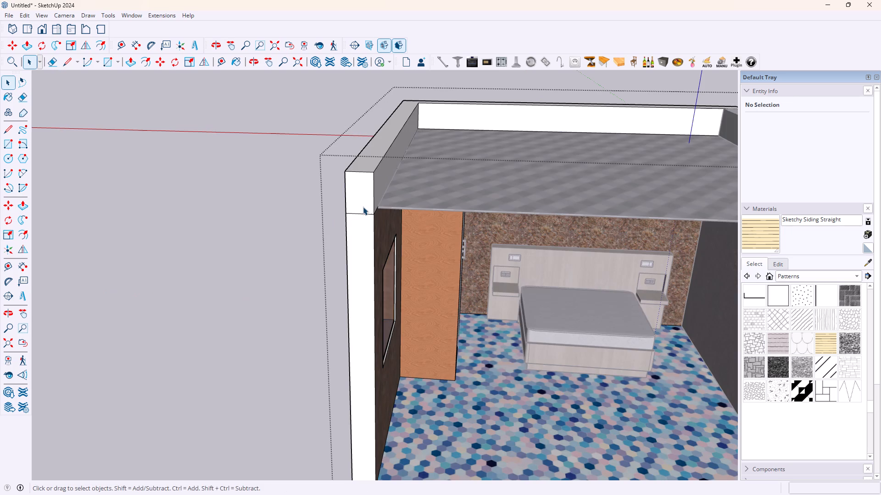
pyautogui.click(363, 207)
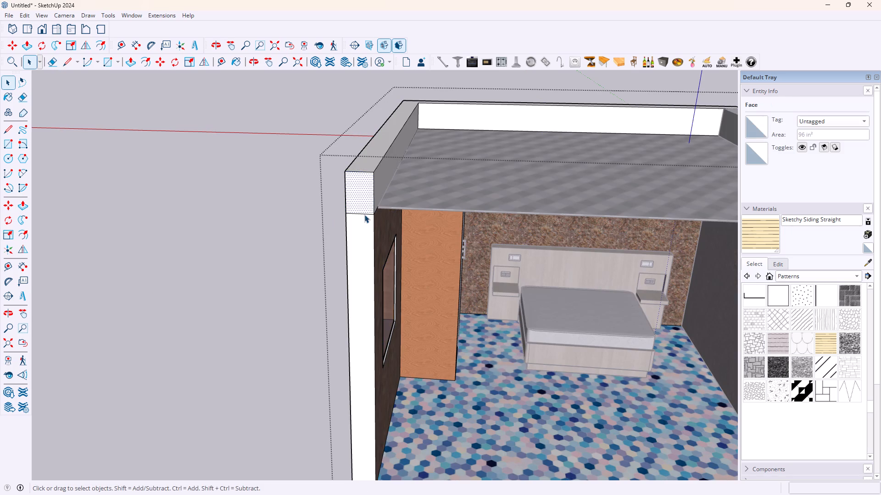
pyautogui.write('re')
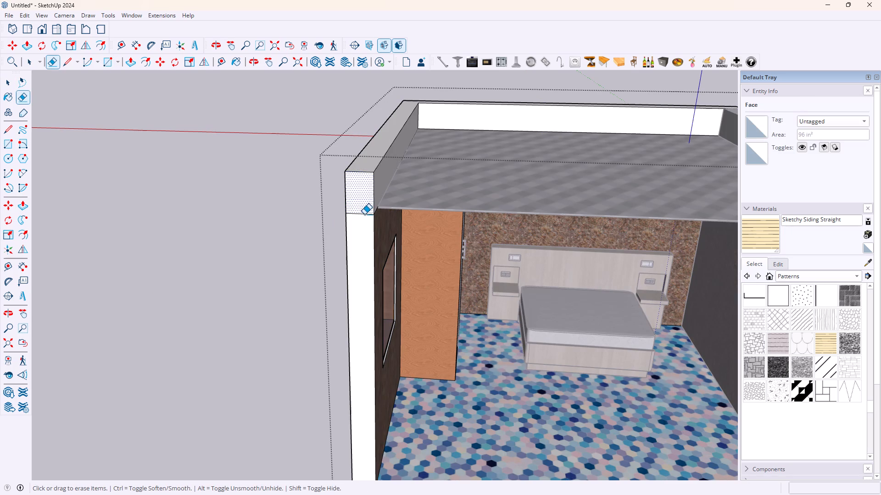
pyautogui.click(364, 214)
pyautogui.scroll(-12, 365, 214)
pyautogui.press('space')
pyautogui.scroll(3, 537, 210)
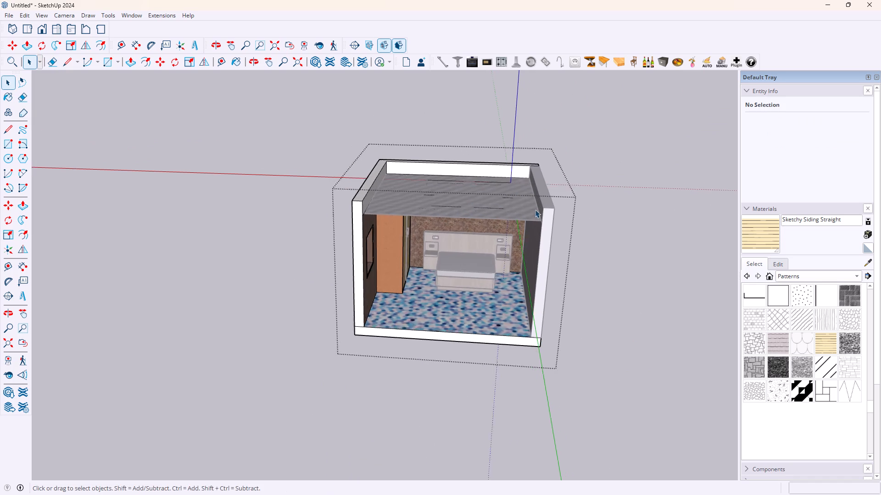
pyautogui.scroll(1, 535, 209)
pyautogui.doubleClick(618, 235)
# Examine the raised walls and the ceiling panels from the open front of the room.
pyautogui.moveTo(393, 237); pyautogui.dragTo(428, 170, button='middle')
pyautogui.scroll(10, 426, 168)
pyautogui.moveTo(378, 253); pyautogui.dragTo(410, 227, button='middle')
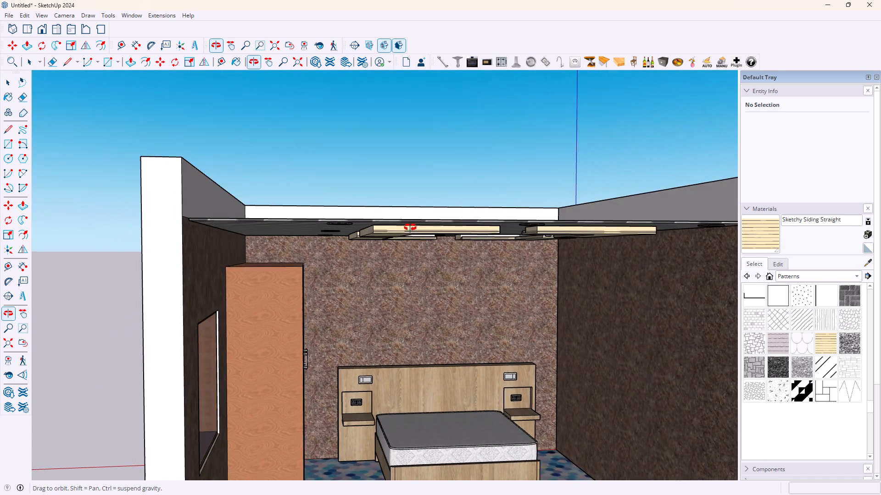
pyautogui.moveTo(410, 227); pyautogui.dragTo(375, 243, button='middle')
pyautogui.scroll(-4, 383, 237)
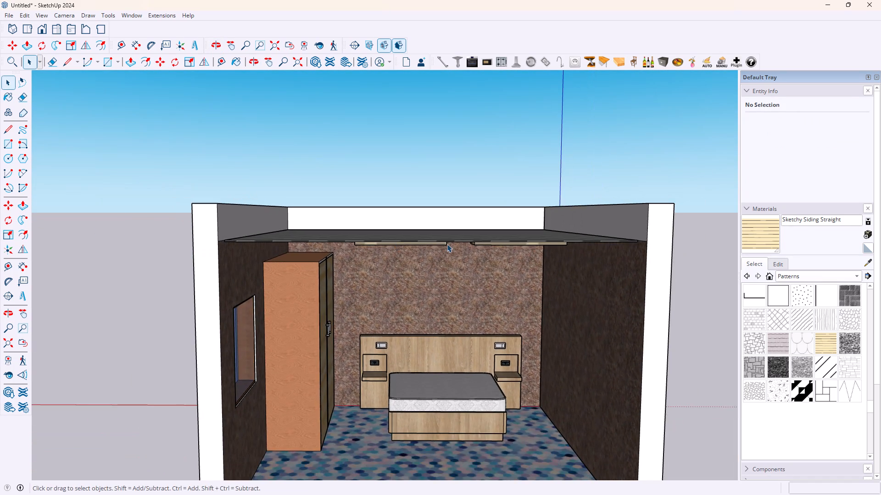
pyautogui.scroll(3, 453, 236)
pyautogui.scroll(-2, 453, 233)
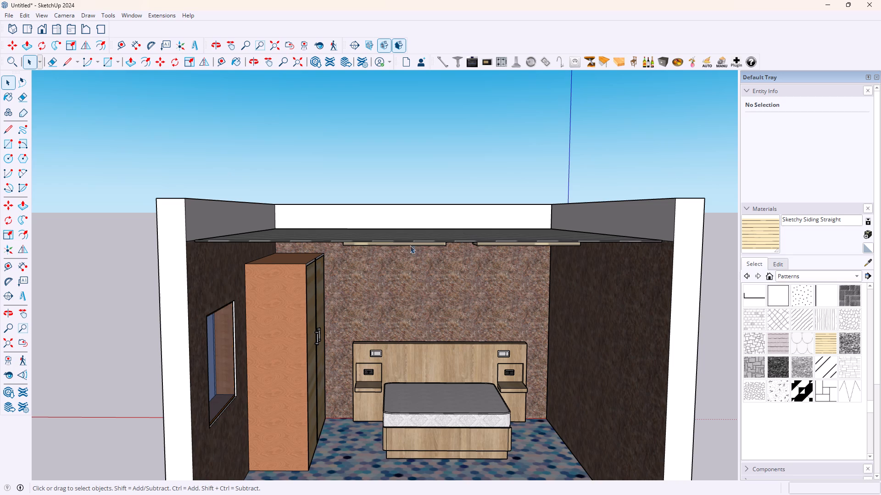
# Draw a 12' 8" by 12' 4" rectangle over the wall tops, from the back outer corner to the diagonally opposite front one.
pyautogui.scroll(-5, 394, 249)
pyautogui.moveTo(360, 188); pyautogui.dragTo(363, 192, button='middle')
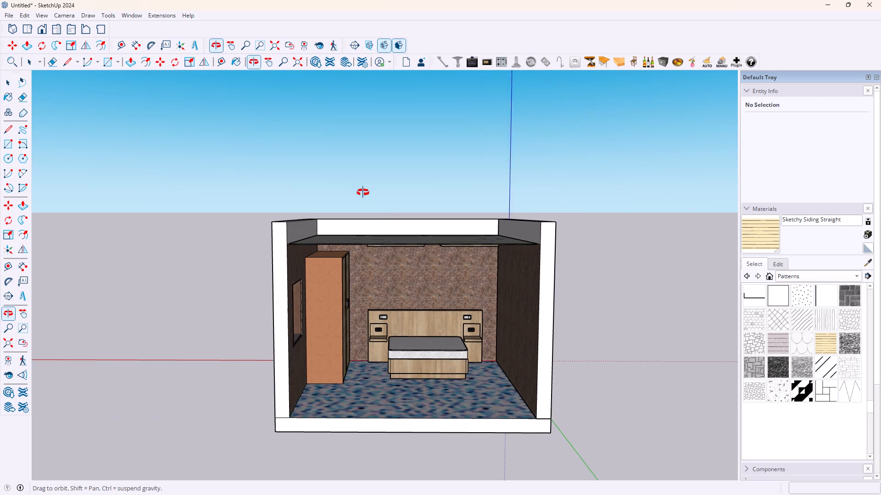
pyautogui.moveTo(363, 192); pyautogui.dragTo(379, 214, button='middle')
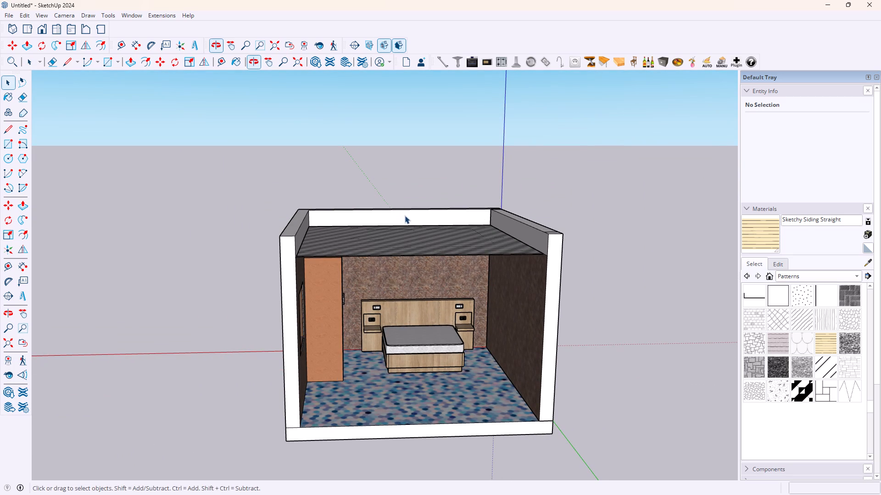
pyautogui.press('r')
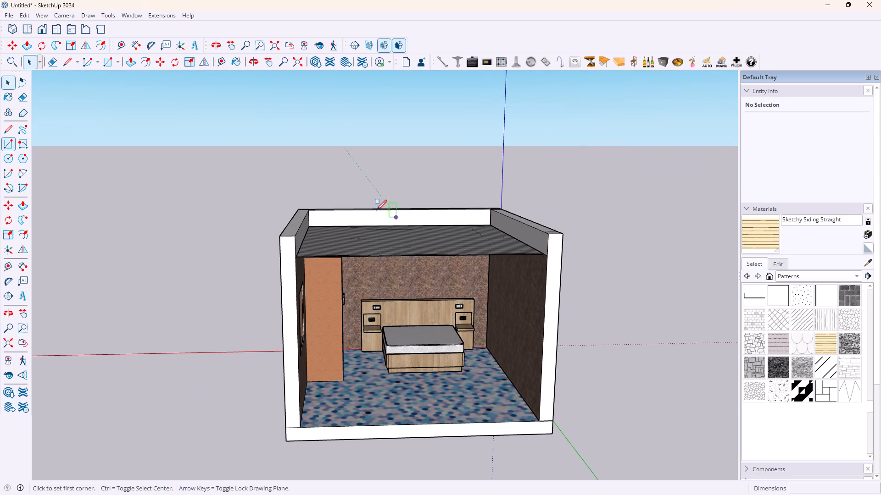
pyautogui.click(297, 210)
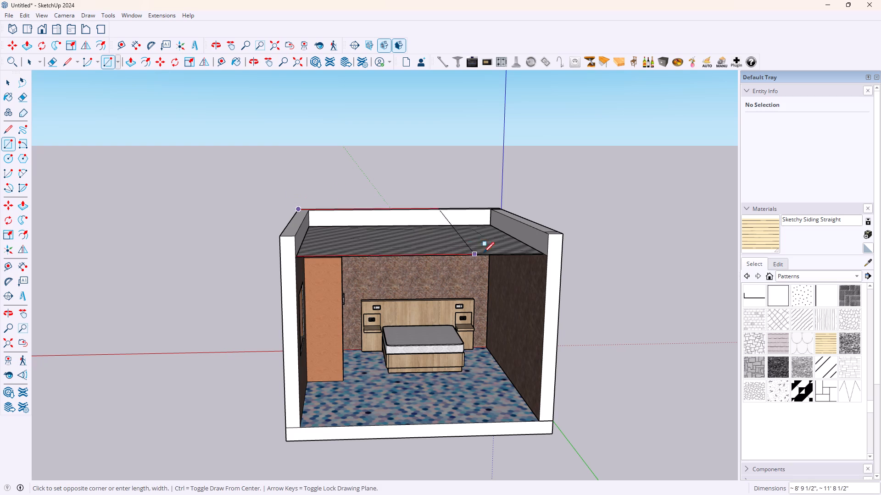
pyautogui.click(560, 231)
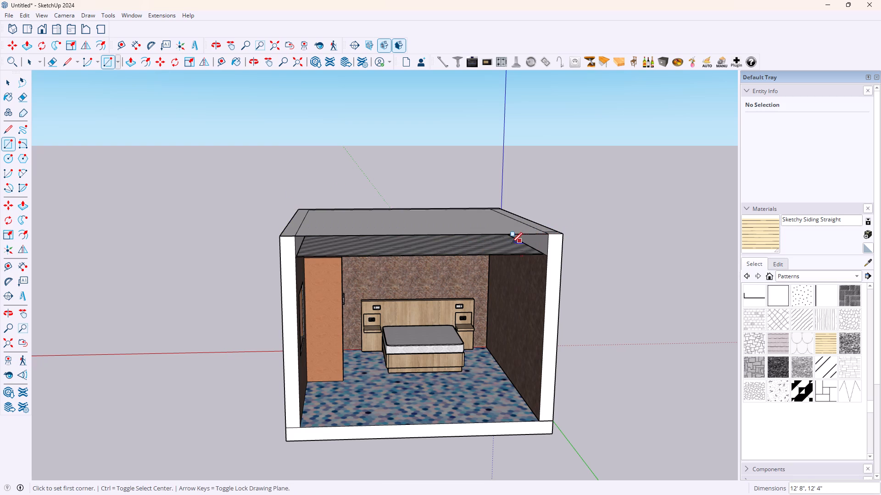
# Push/Pull the underside of the roof rectangle 9" downward to form a slab above the ceiling panels.
pyautogui.scroll(8, 503, 244)
pyautogui.scroll(-4, 402, 238)
pyautogui.scroll(-4, 361, 242)
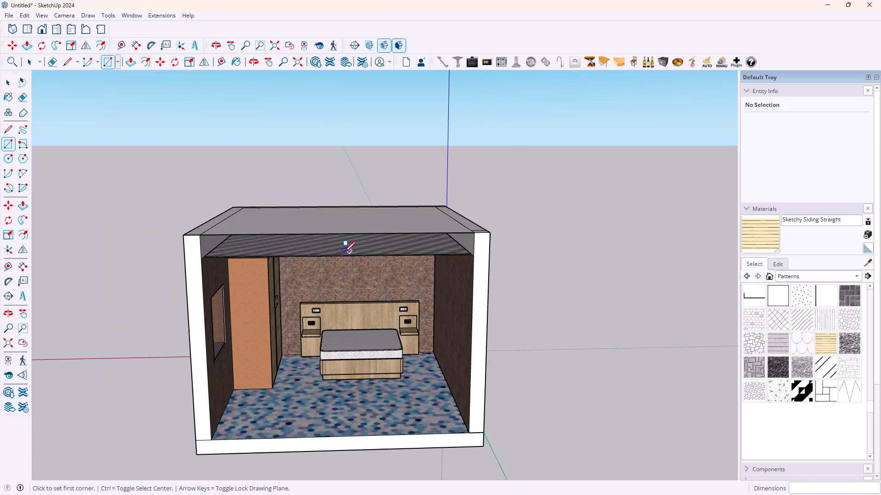
pyautogui.moveTo(286, 264); pyautogui.dragTo(288, 204, button='middle')
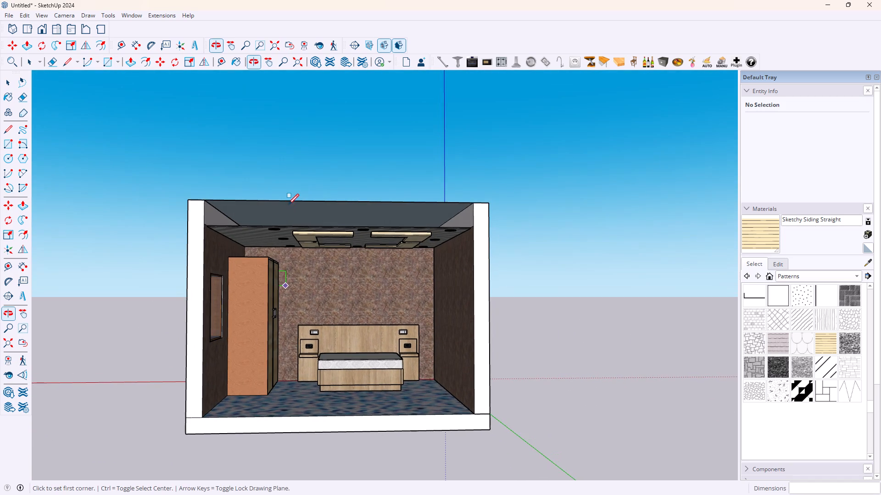
pyautogui.scroll(2, 305, 209)
pyautogui.scroll(-3, 329, 237)
pyautogui.moveTo(312, 309); pyautogui.dragTo(312, 295, button='middle')
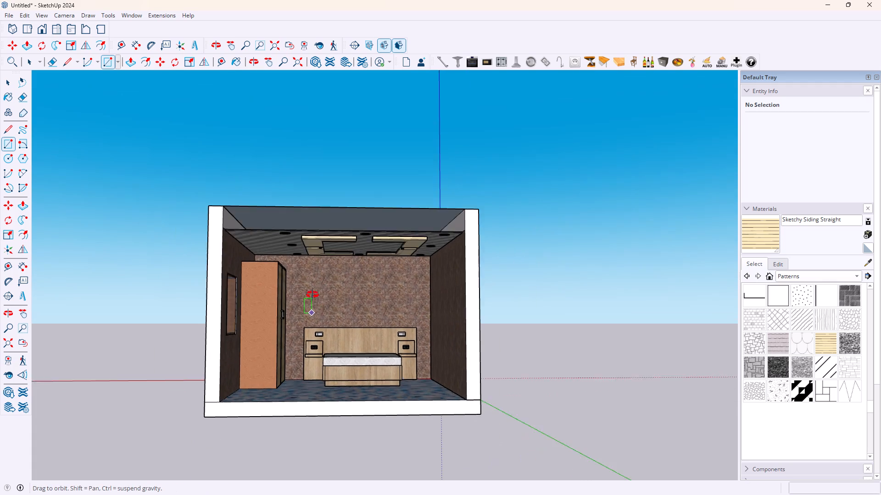
pyautogui.moveTo(312, 295); pyautogui.dragTo(321, 353, button='middle')
pyautogui.middleClick(321, 353)
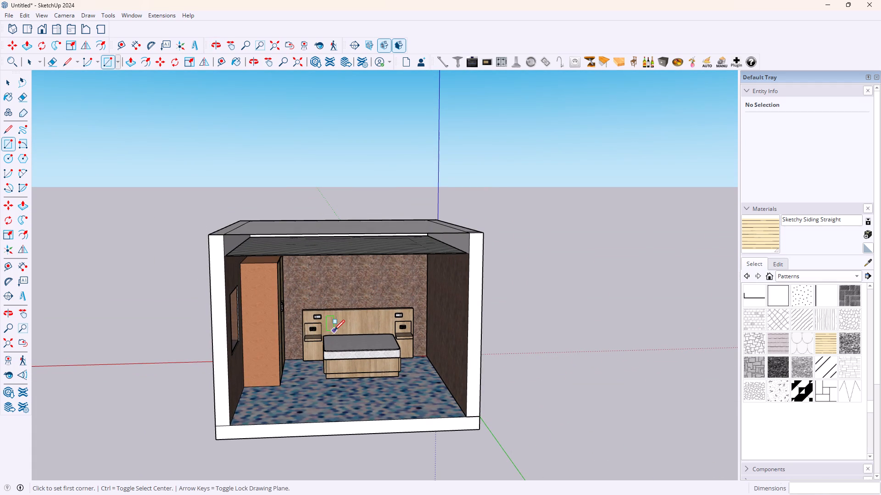
pyautogui.press('p')
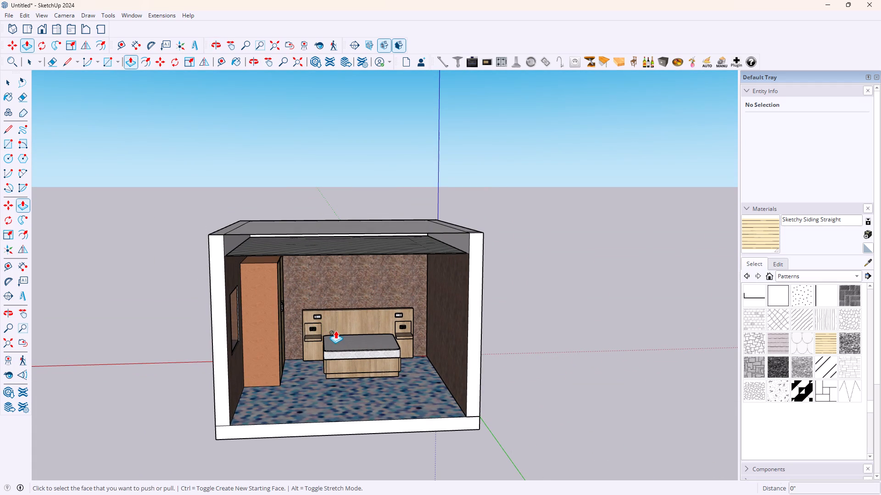
pyautogui.moveTo(346, 242); pyautogui.dragTo(359, 183, button='middle')
pyautogui.scroll(5, 354, 190)
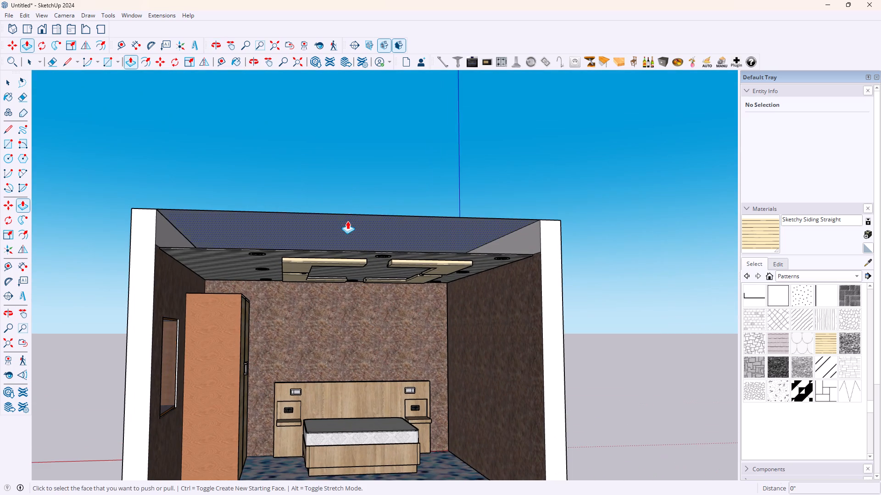
pyautogui.click(347, 223)
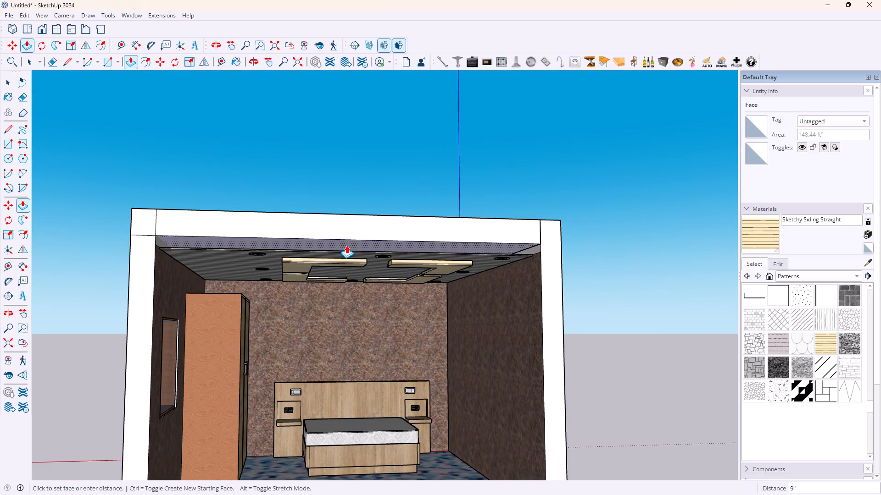
pyautogui.click(346, 245)
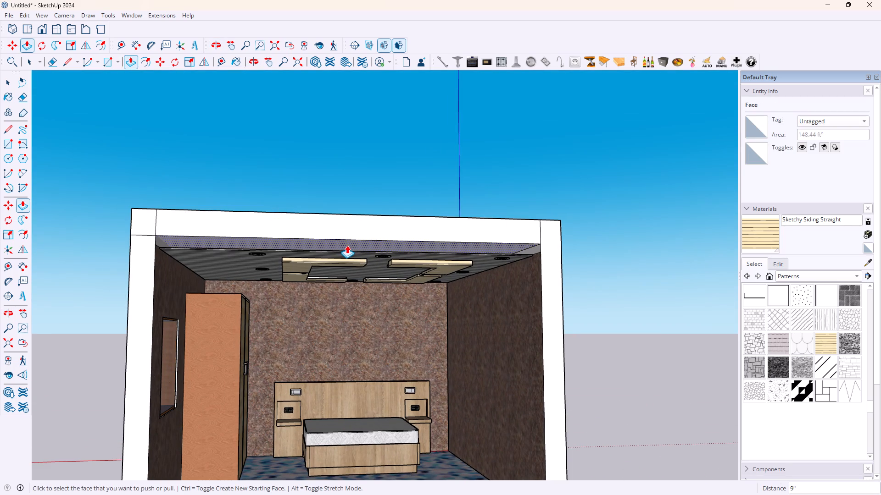
pyautogui.press('space')
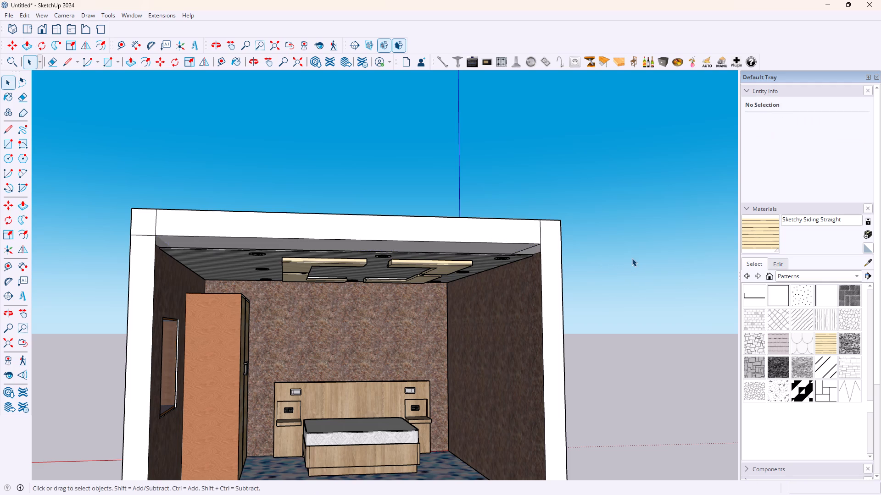
# Examine the roof slab, ceiling panels and furnished interior from the open front of the room.
pyautogui.moveTo(632, 258); pyautogui.dragTo(585, 297, button='middle')
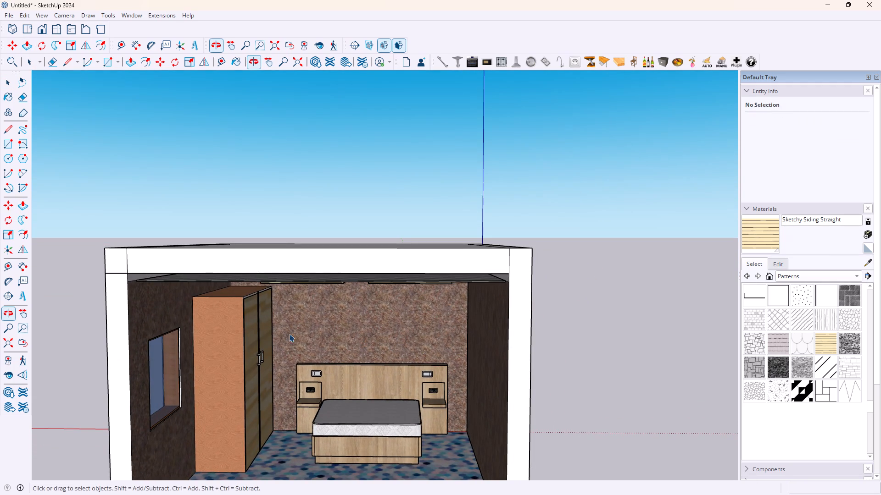
pyautogui.moveTo(277, 328); pyautogui.dragTo(317, 243, button='middle')
pyautogui.scroll(1, 318, 241)
pyautogui.scroll(-5, 318, 241)
pyautogui.moveTo(320, 315); pyautogui.dragTo(307, 330, button='middle')
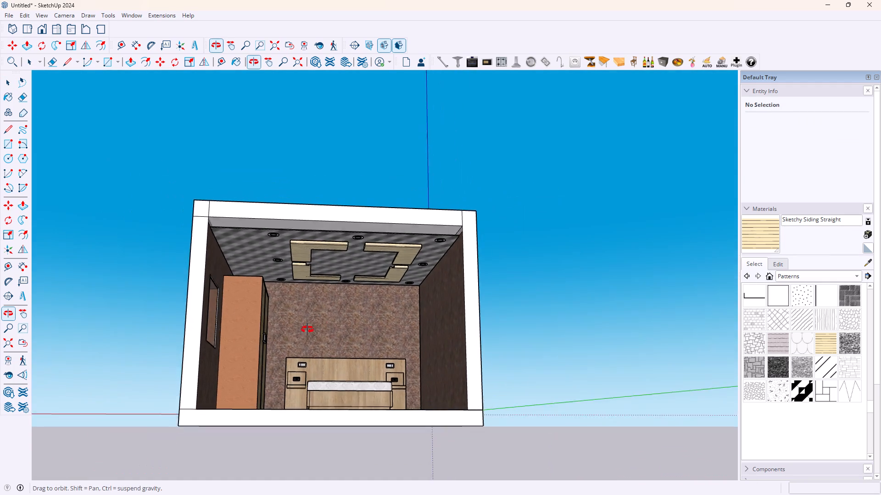
pyautogui.moveTo(307, 330); pyautogui.dragTo(303, 370, button='middle')
pyautogui.scroll(4, 280, 353)
pyautogui.scroll(-2, 278, 353)
pyautogui.scroll(1, 278, 353)
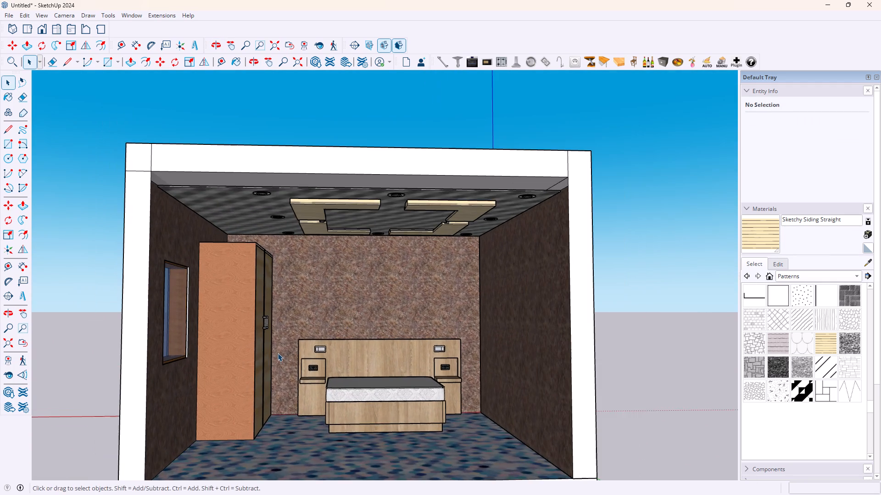
pyautogui.scroll(-2, 277, 353)
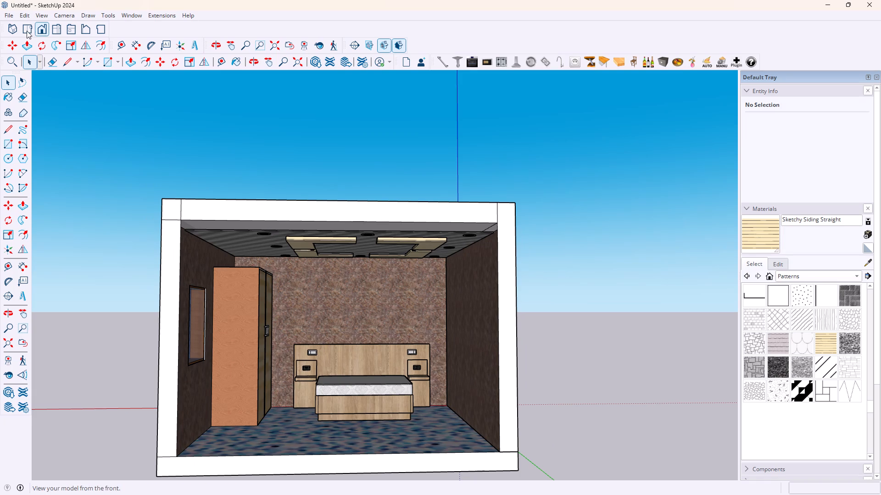
# Save the model as Guest Bed Room in folder 5 of SKETCHUP FILES on the D: drive.
pyautogui.doubleClick(12, 15)
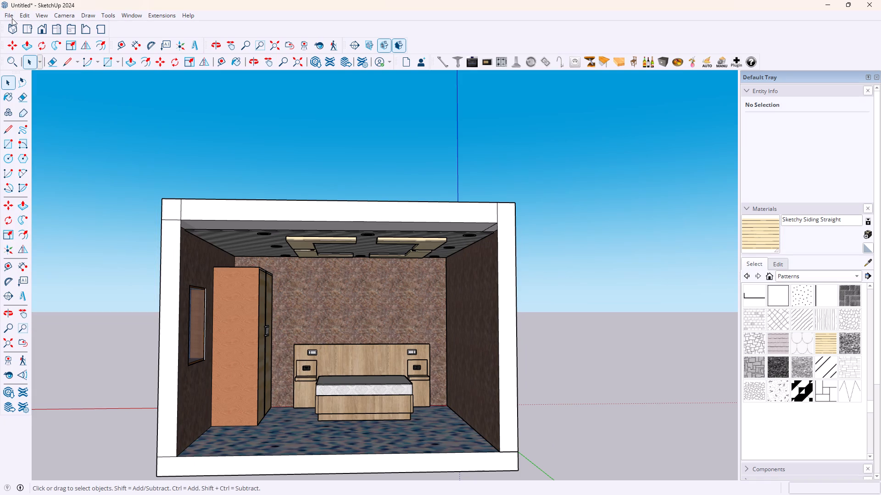
pyautogui.hotkey('ctrl', 's')
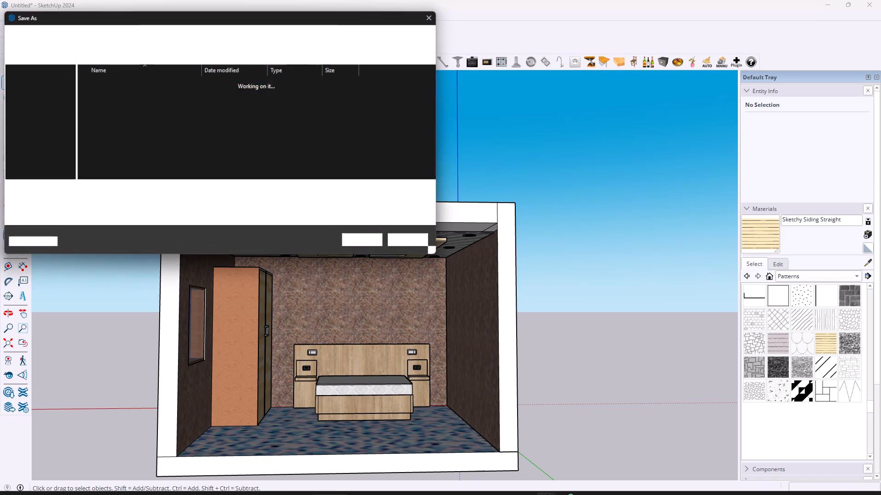
pyautogui.scroll(-4, 43, 160)
pyautogui.click(40, 96)
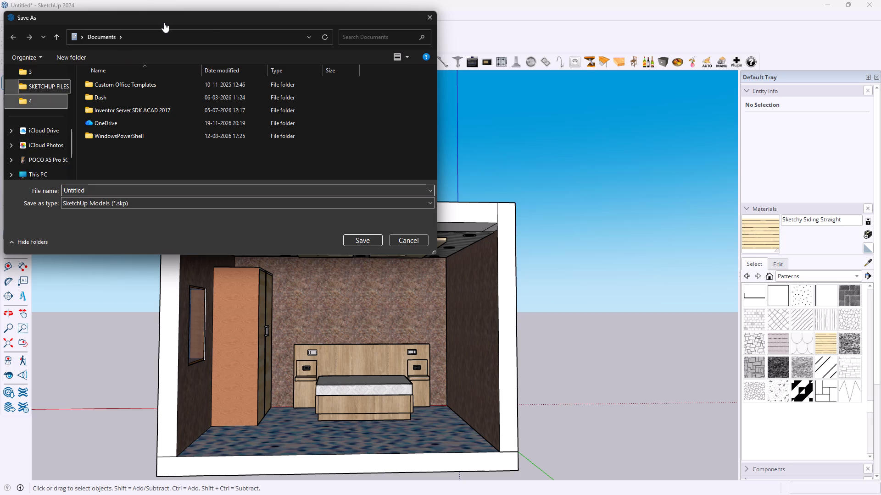
pyautogui.click(170, 33)
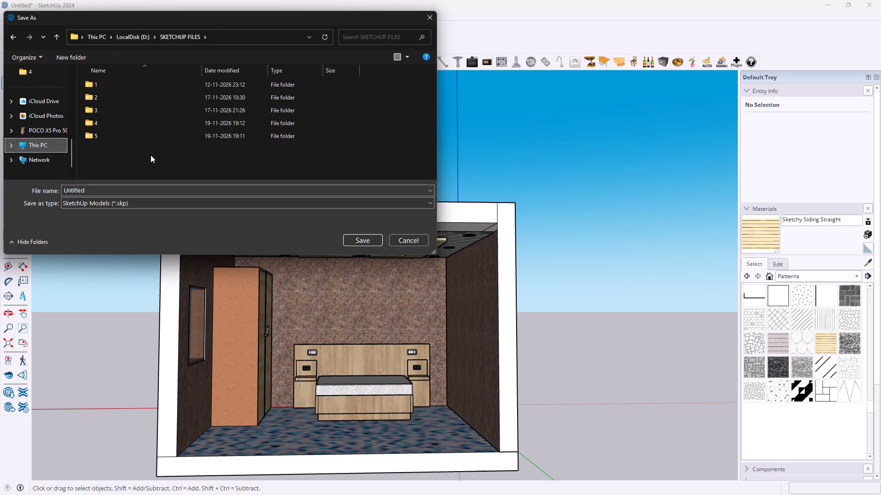
pyautogui.click(148, 137)
pyautogui.doubleClick(164, 132)
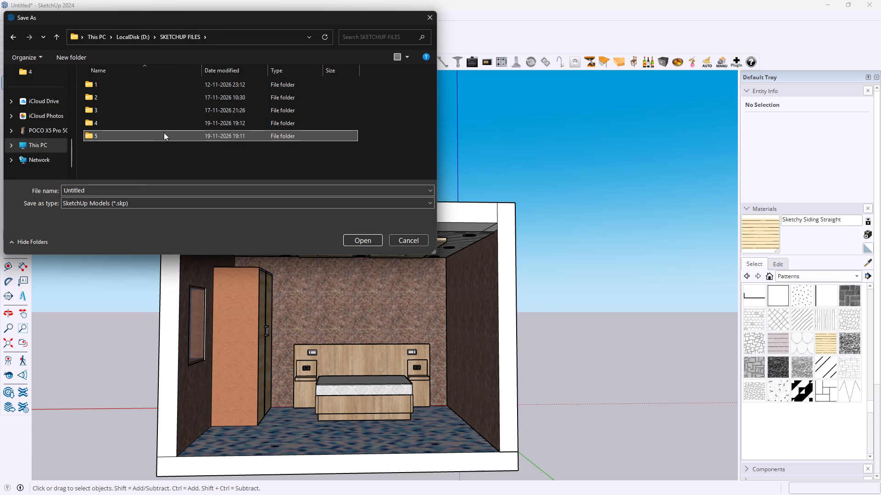
pyautogui.click(144, 192)
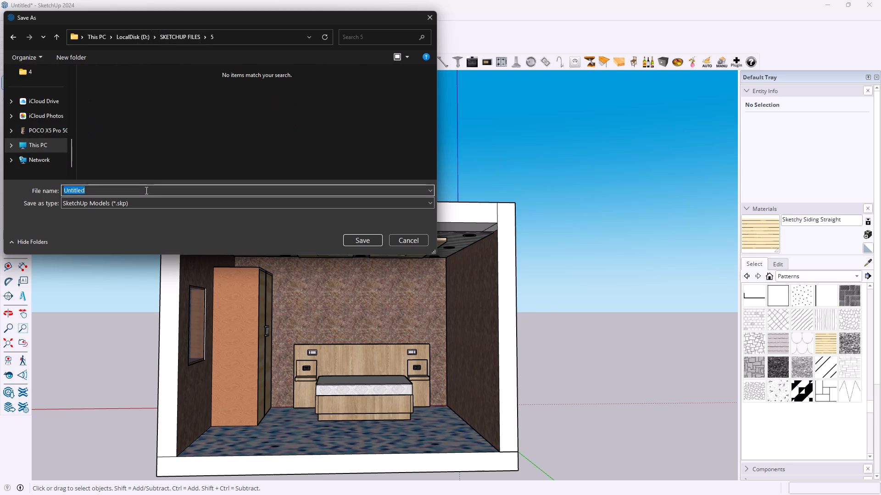
pyautogui.write('Guest')
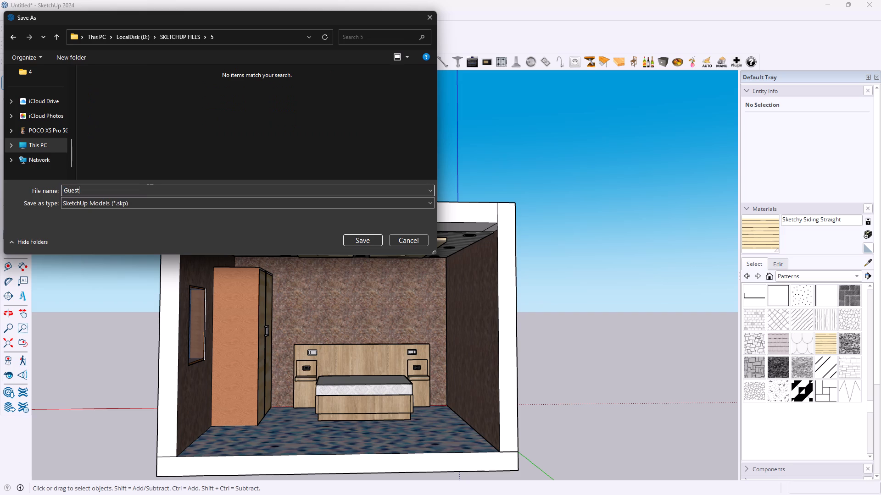
pyautogui.press('space')
pyautogui.write('Be d')
pyautogui.press('BackSpace')
pyautogui.press('BackSpace')
pyautogui.write('d')
pyautogui.press('space')
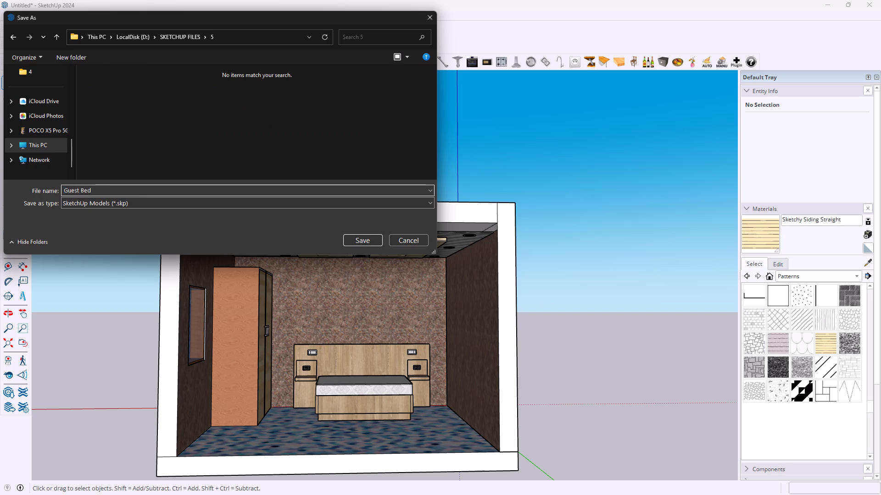
pyautogui.write('Rook')
pyautogui.press('BackSpace')
pyautogui.press('m')
pyautogui.press('Return')
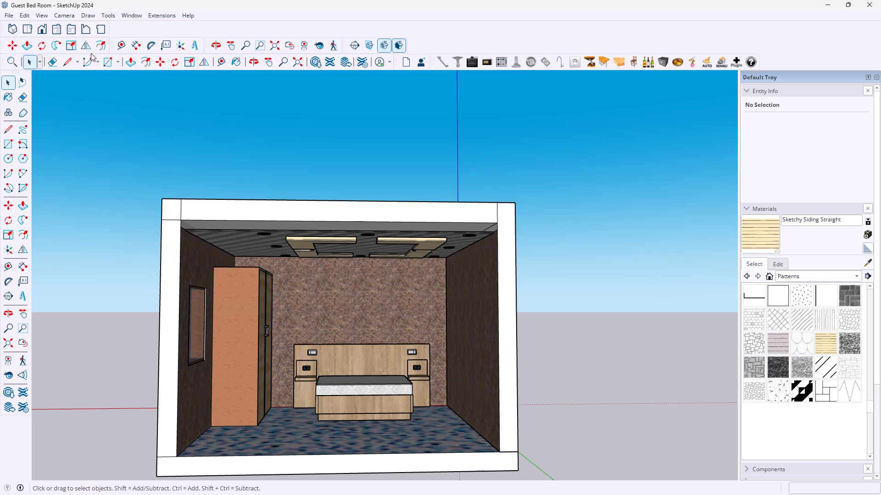
# Print the current view with Microsoft Print to PDF, saving it as Guest Bed Room in folder 5.
pyautogui.hotkey('ctrl', 'p')
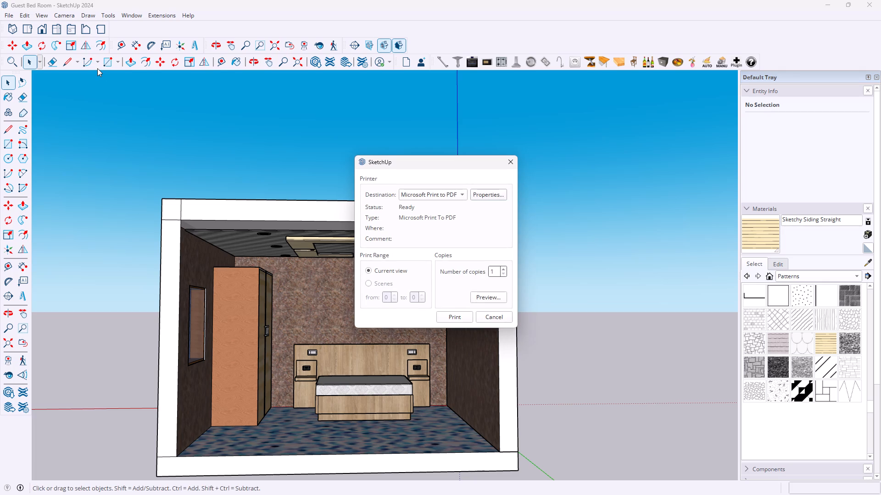
pyautogui.click(461, 319)
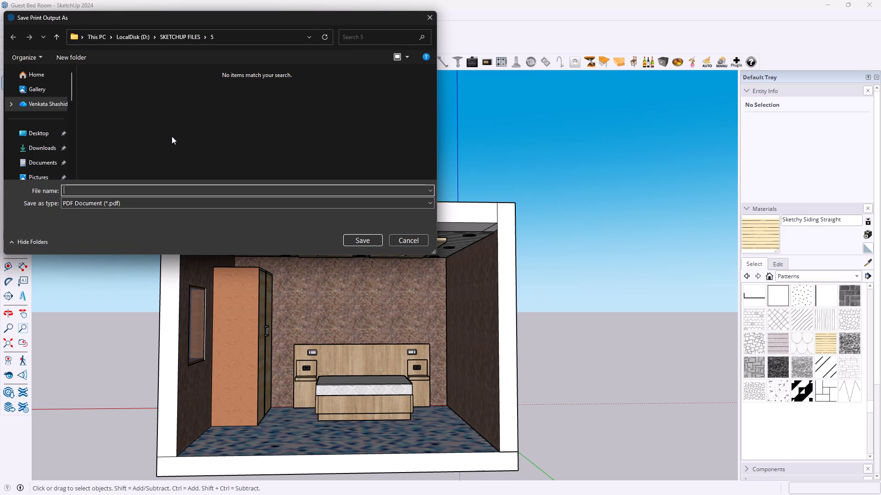
pyautogui.write('Gu')
pyautogui.press('Down')
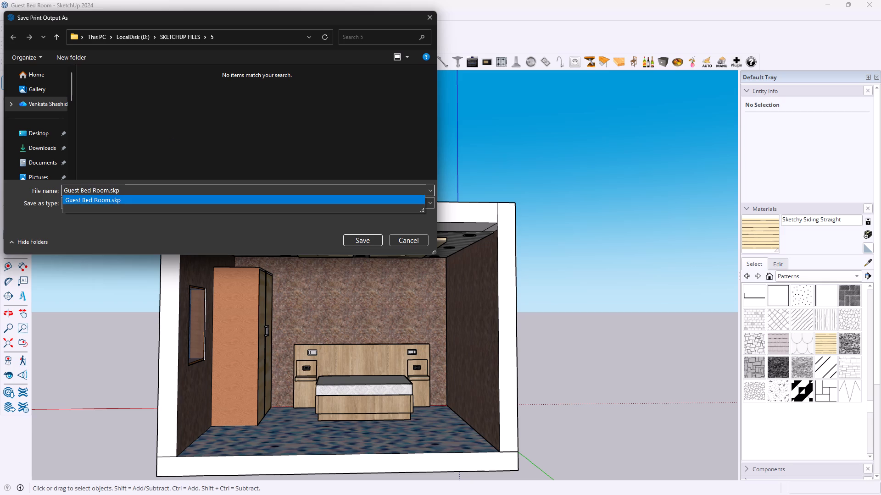
pyautogui.press('BackSpace')
pyautogui.press('BackSpace')
pyautogui.press('BackSpace')
pyautogui.press('BackSpace')
pyautogui.press('Return')
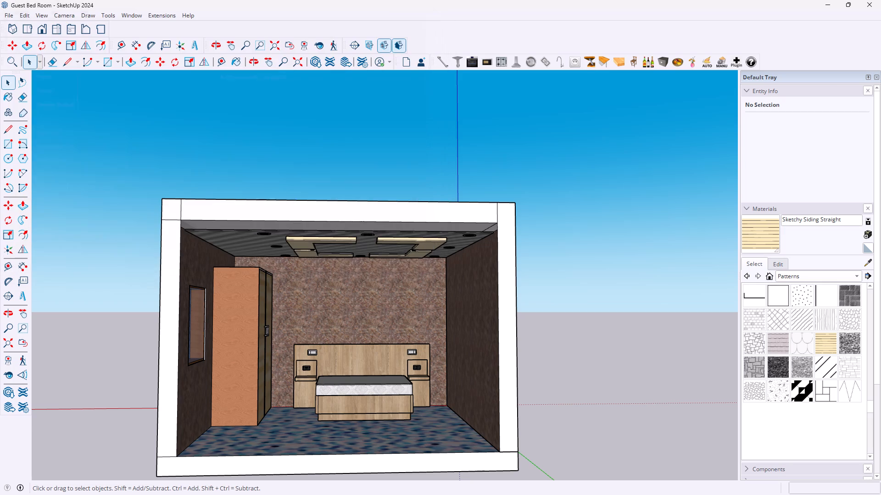